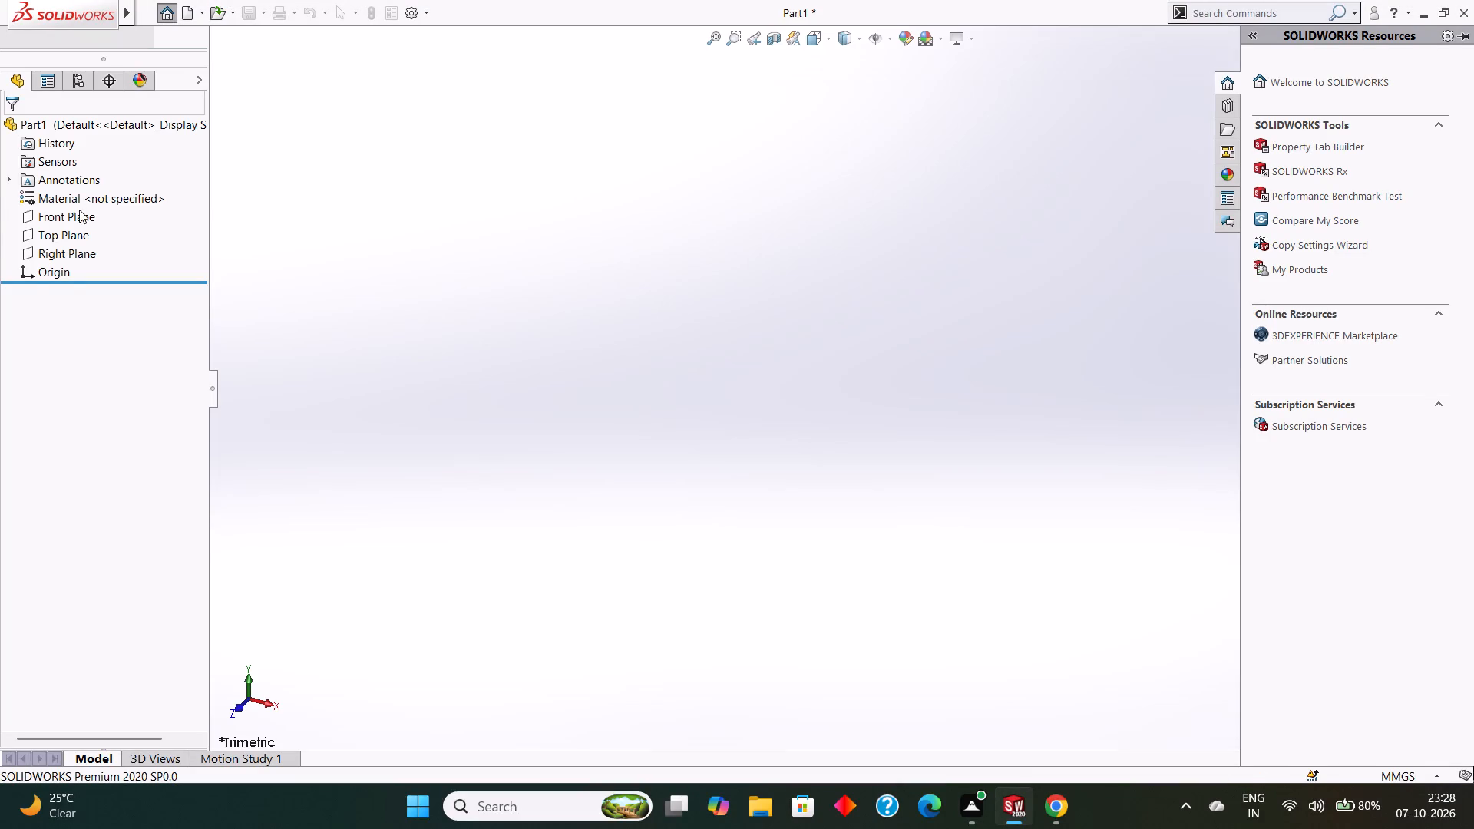
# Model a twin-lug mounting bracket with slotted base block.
# On the Front Plane, sketch connected lines from the origin: 12 mm right, 13 mm up, 25 mm right and 13 mm down.
pyautogui.click(68, 217)
pyautogui.click(59, 302)
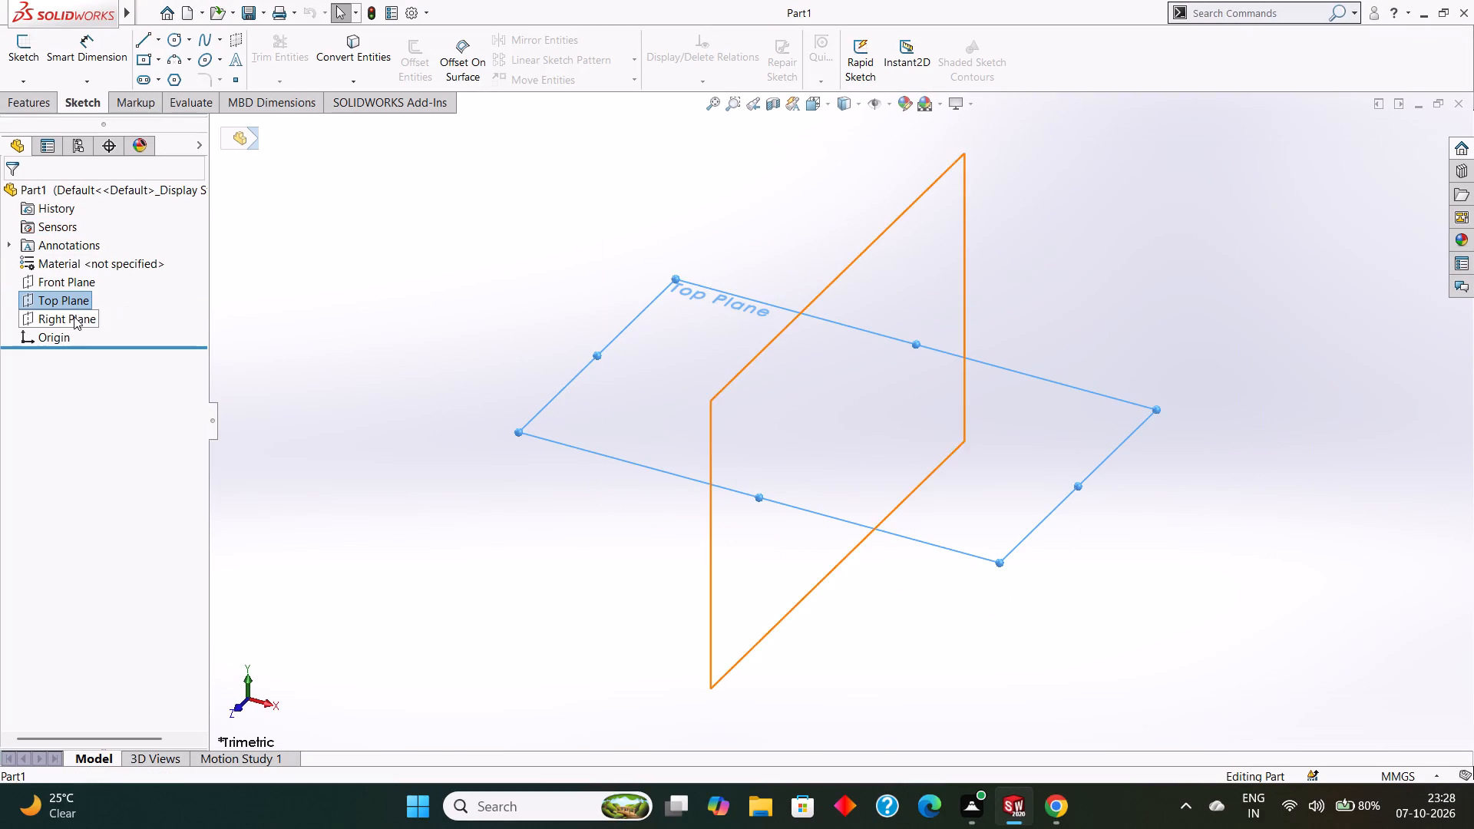
pyautogui.click(59, 284)
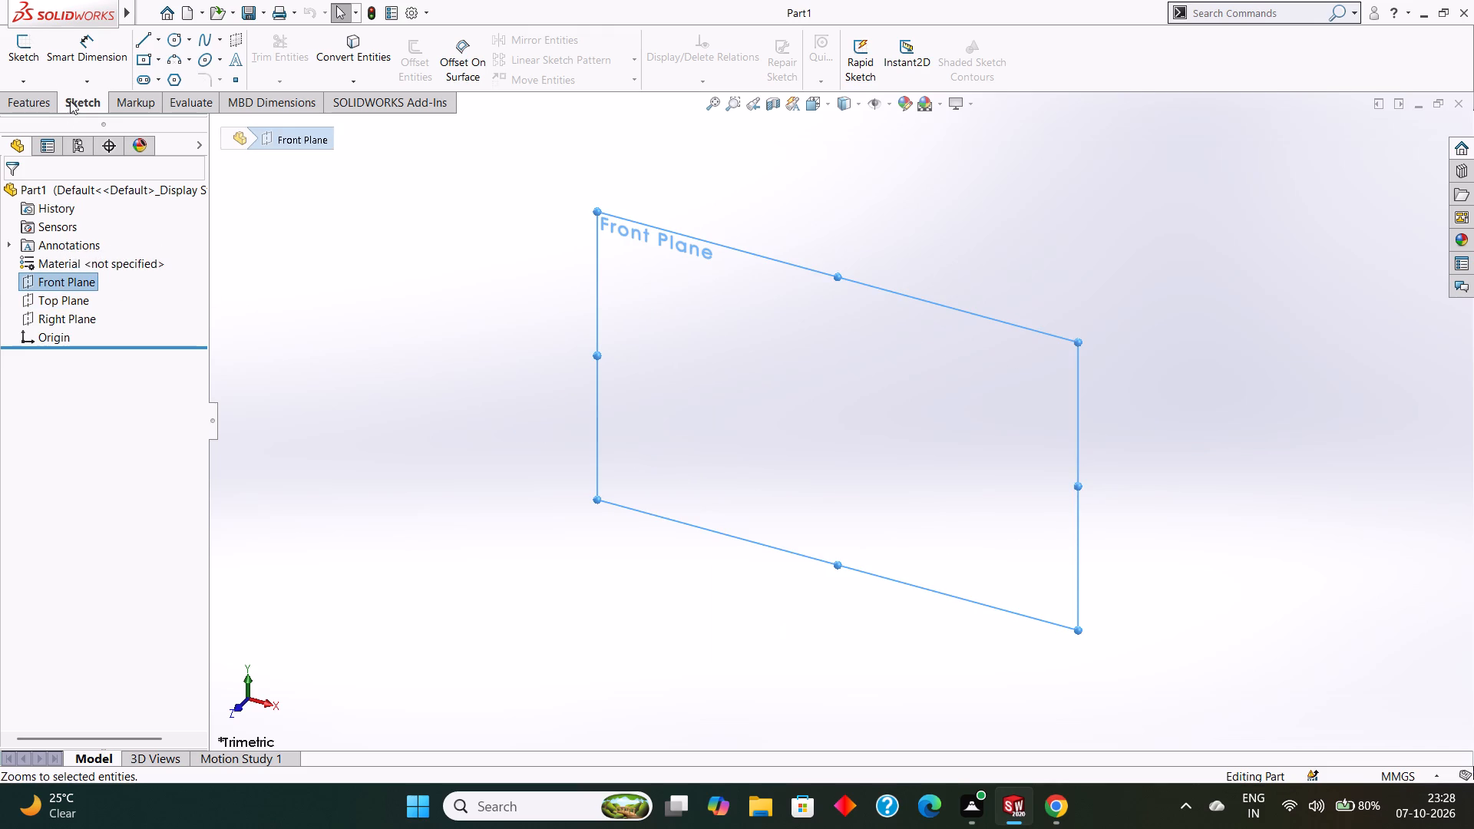
pyautogui.click(146, 42)
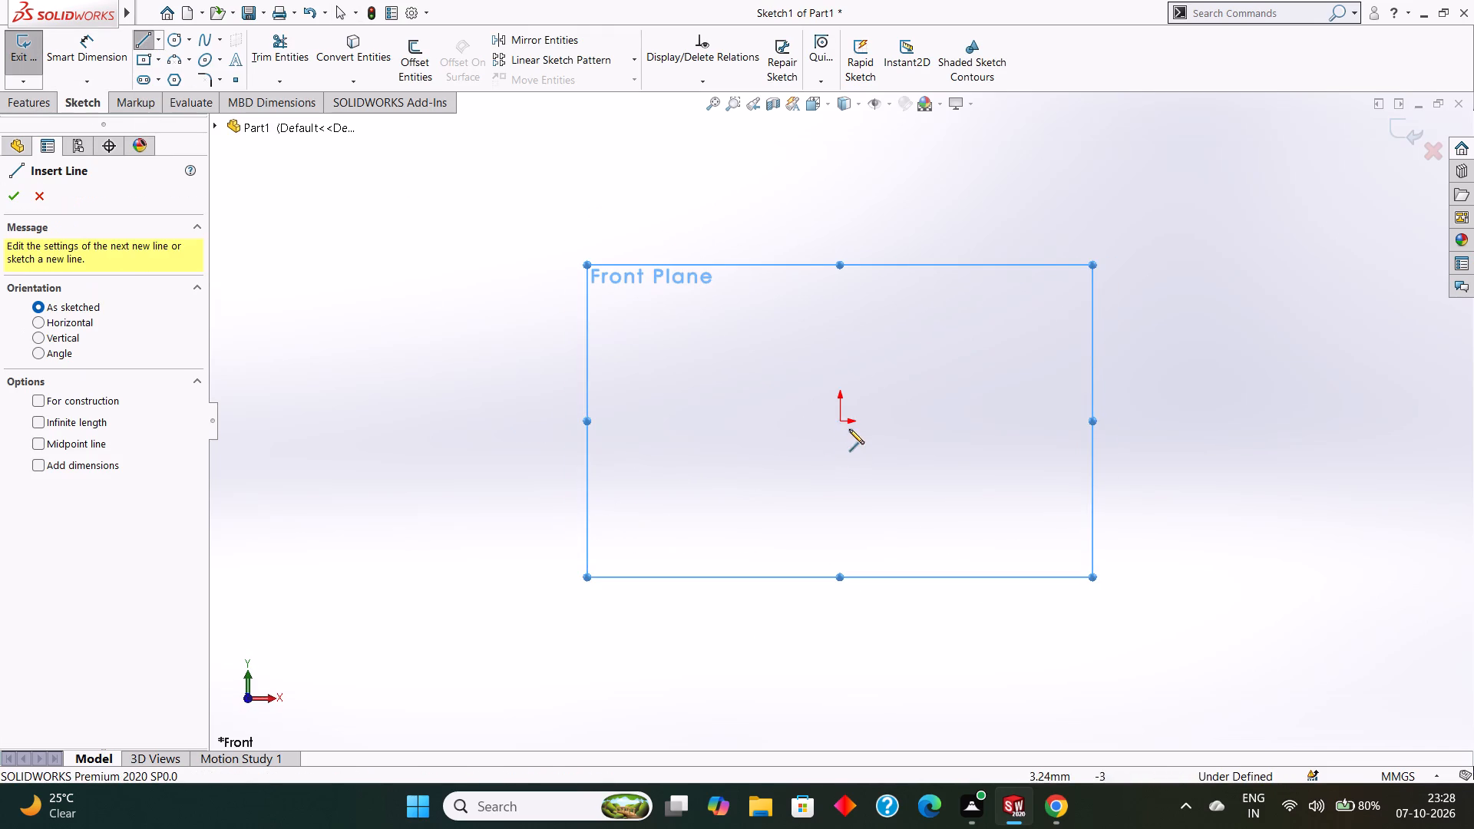
pyautogui.click(841, 418)
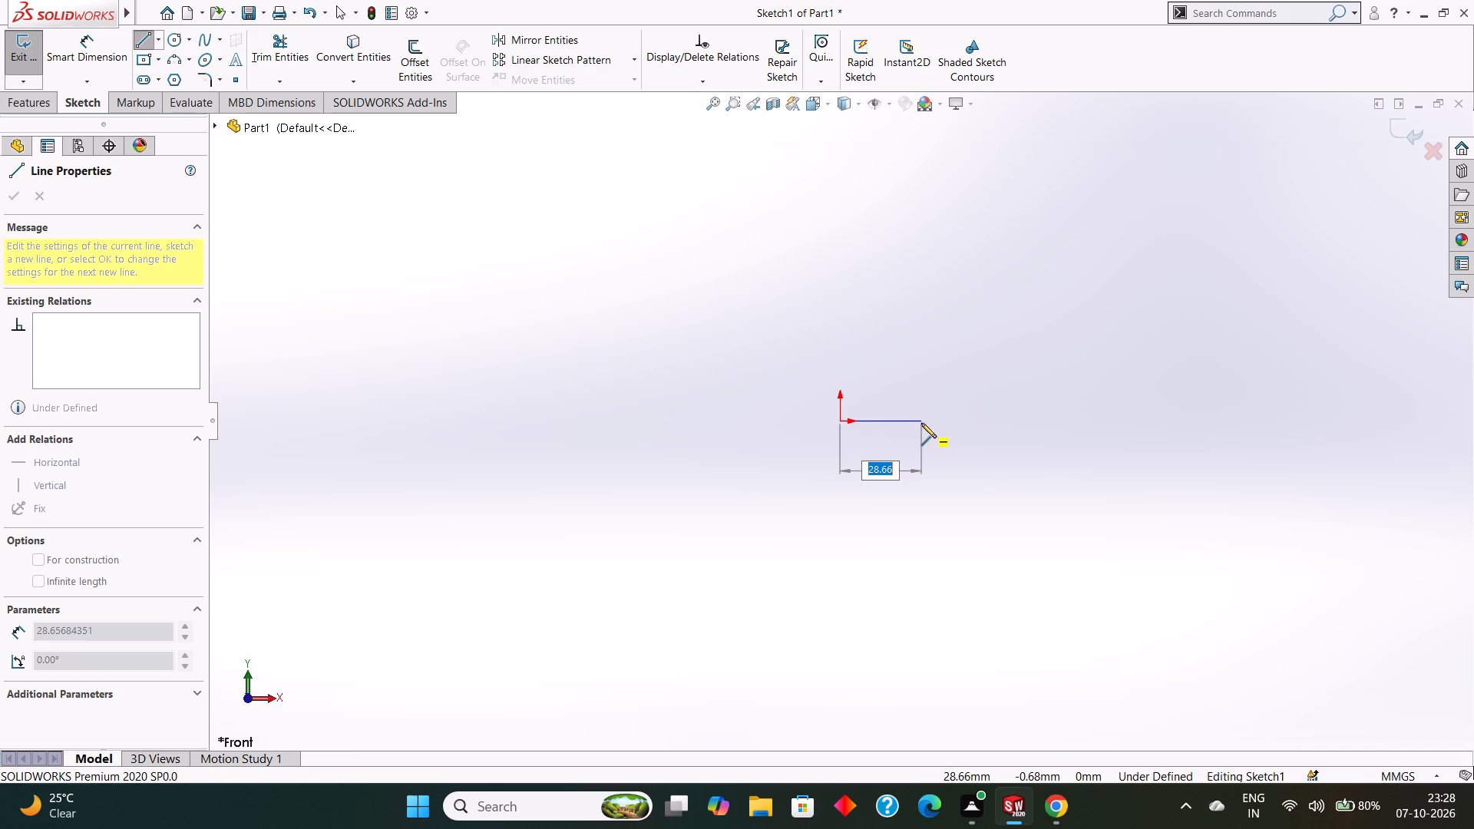
pyautogui.write('12')
pyautogui.press('Return')
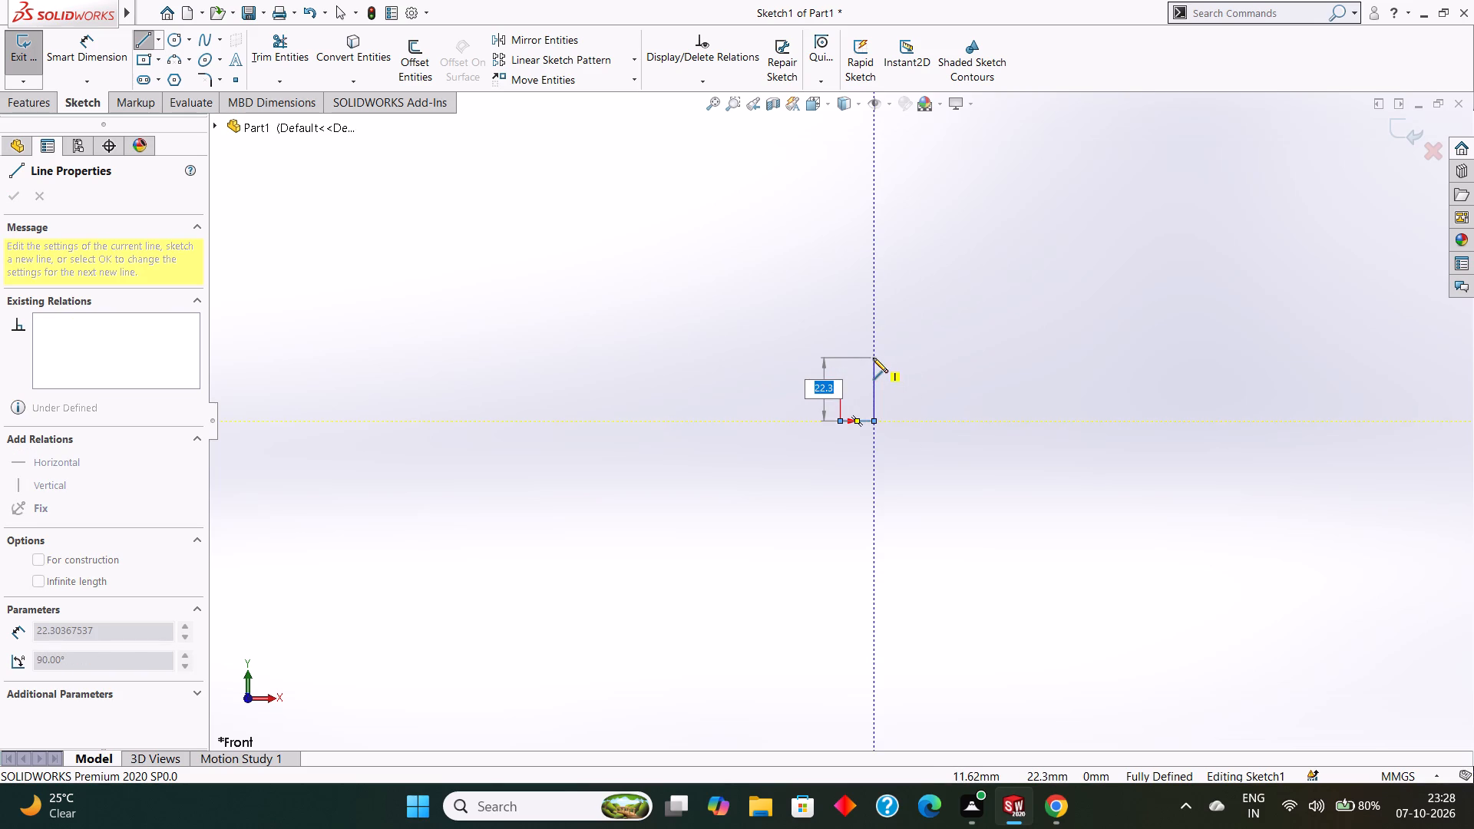
pyautogui.write('13')
pyautogui.press('Return')
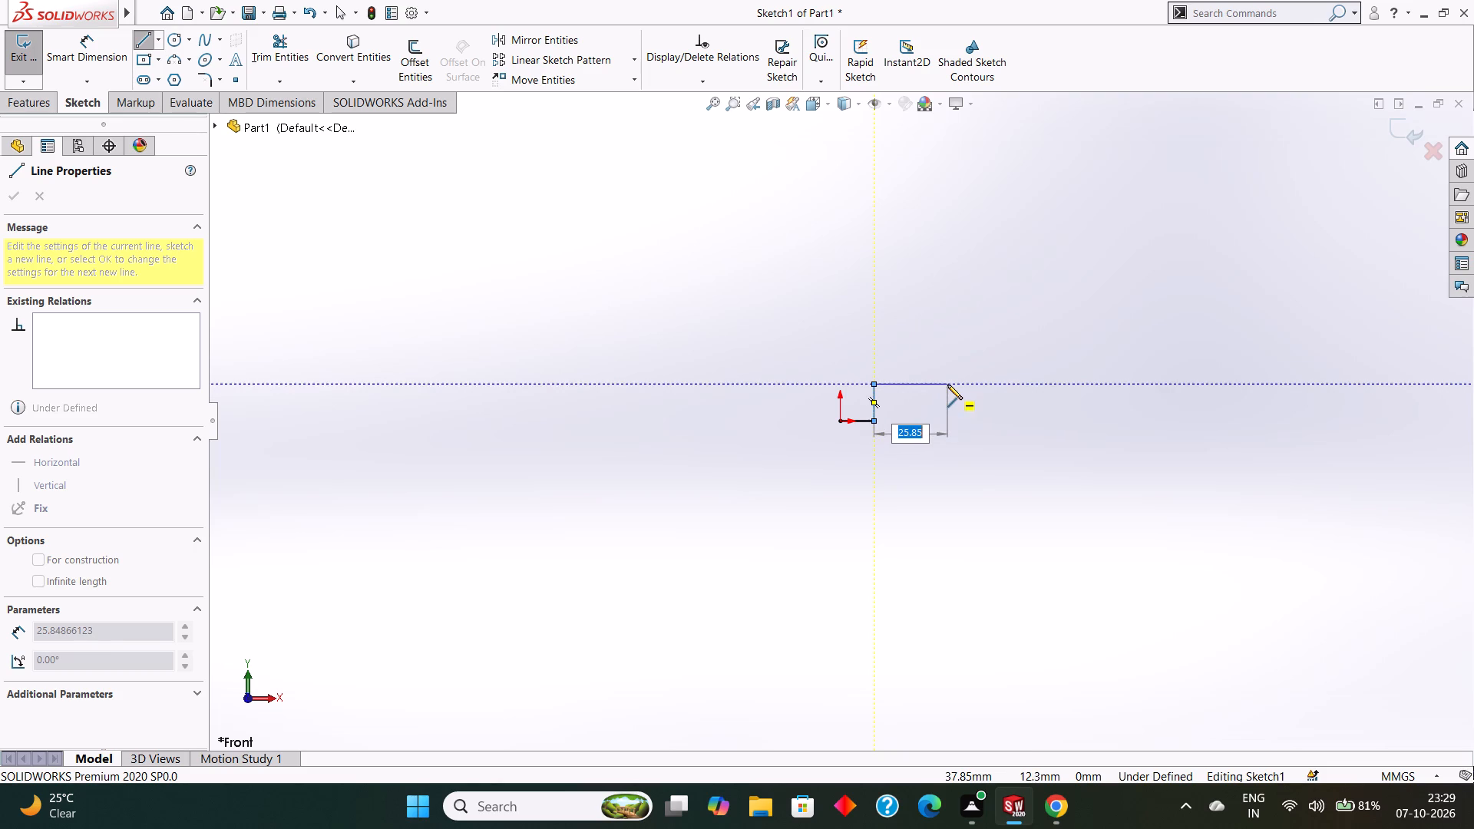
pyautogui.write('25')
pyautogui.press('Return')
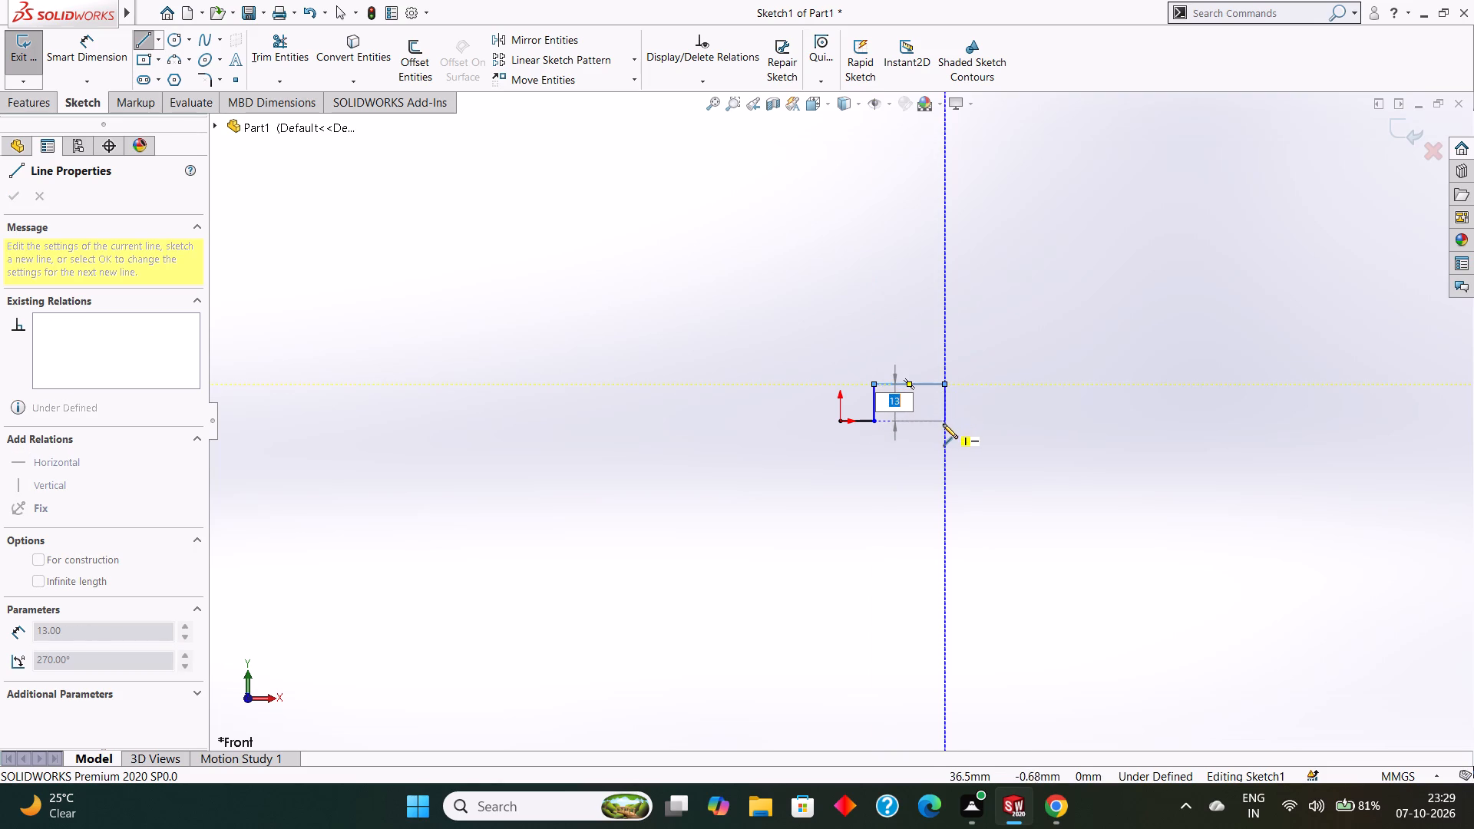
pyautogui.write('13')
pyautogui.press('Return')
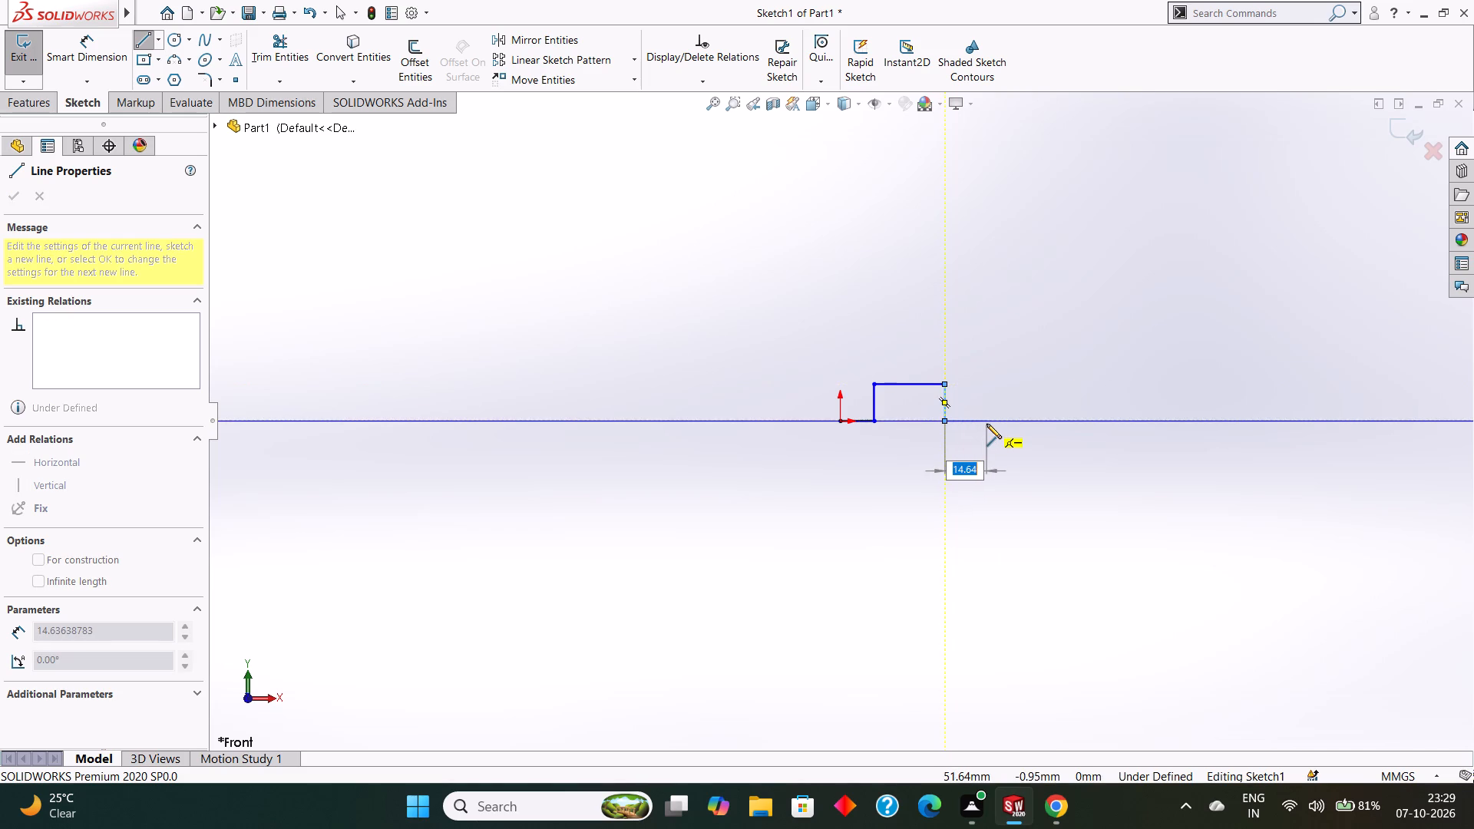
# Continue the profile 12 mm right, 13 mm up, 23 mm right, 36 mm up and 72 mm left, closing it at the origin.
pyautogui.write('12')
pyautogui.press('Return')
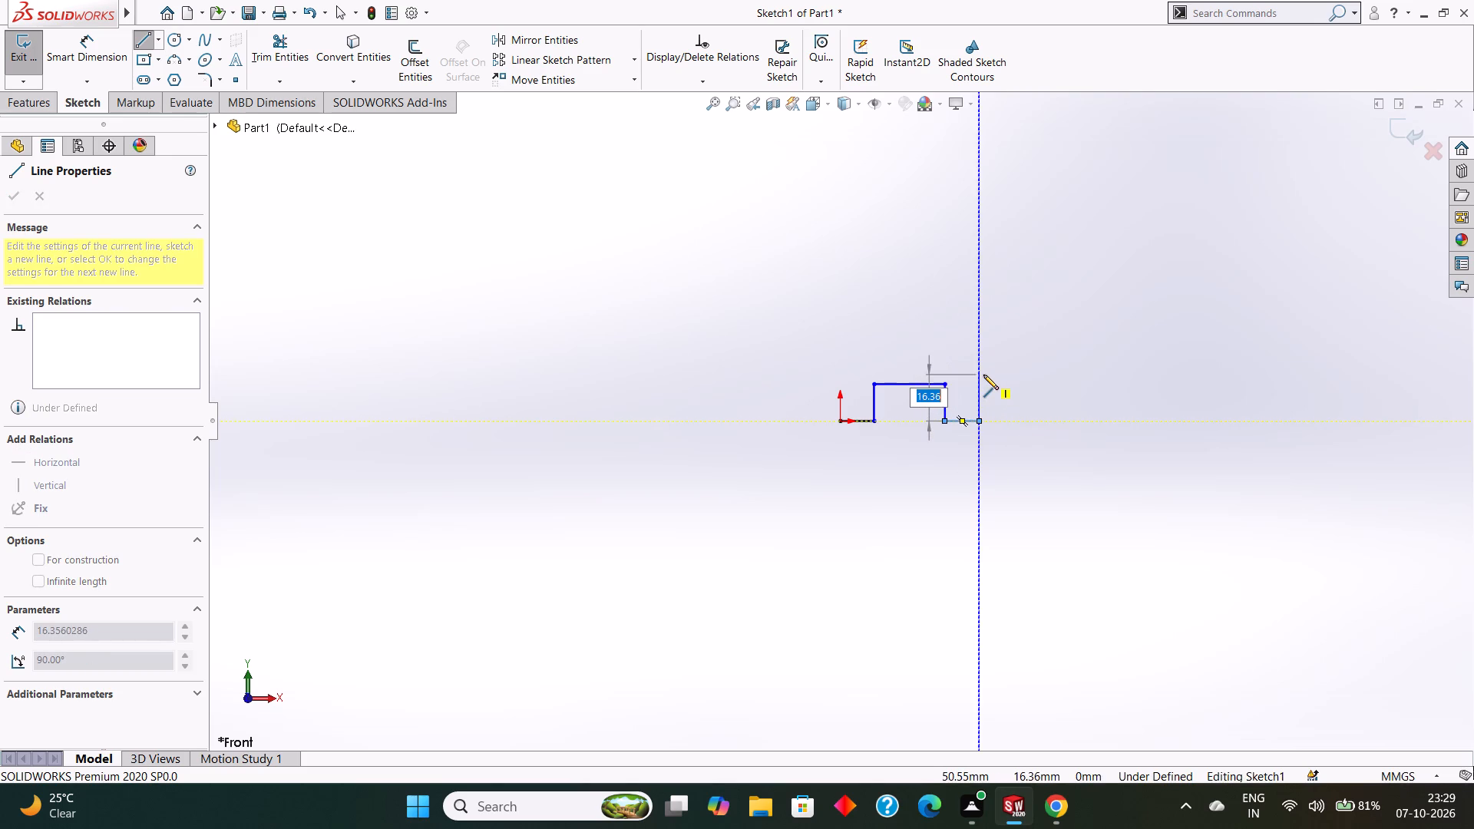
pyautogui.write('13')
pyautogui.press('Return')
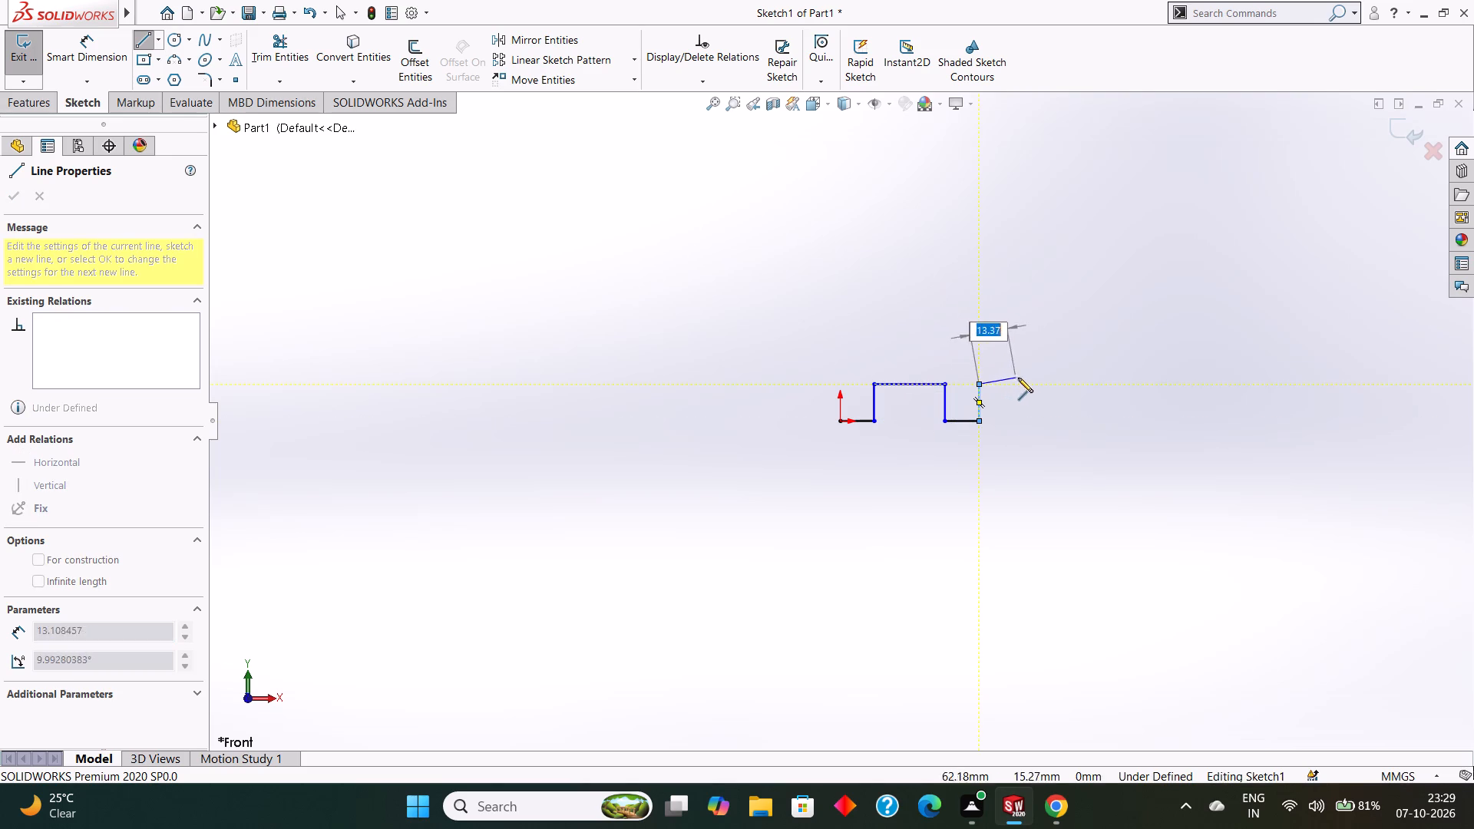
pyautogui.write('23')
pyautogui.press('Return')
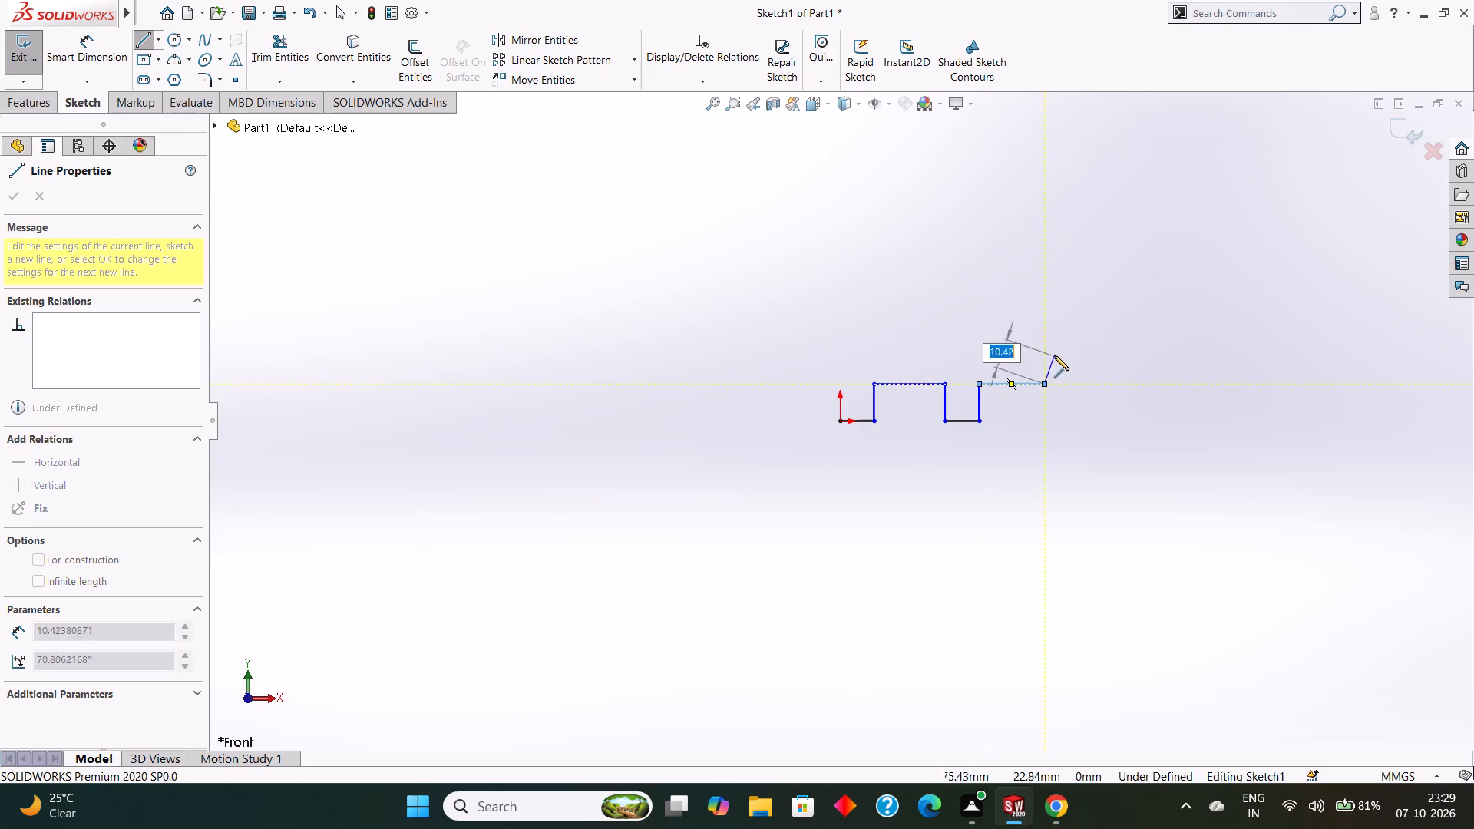
pyautogui.write('36')
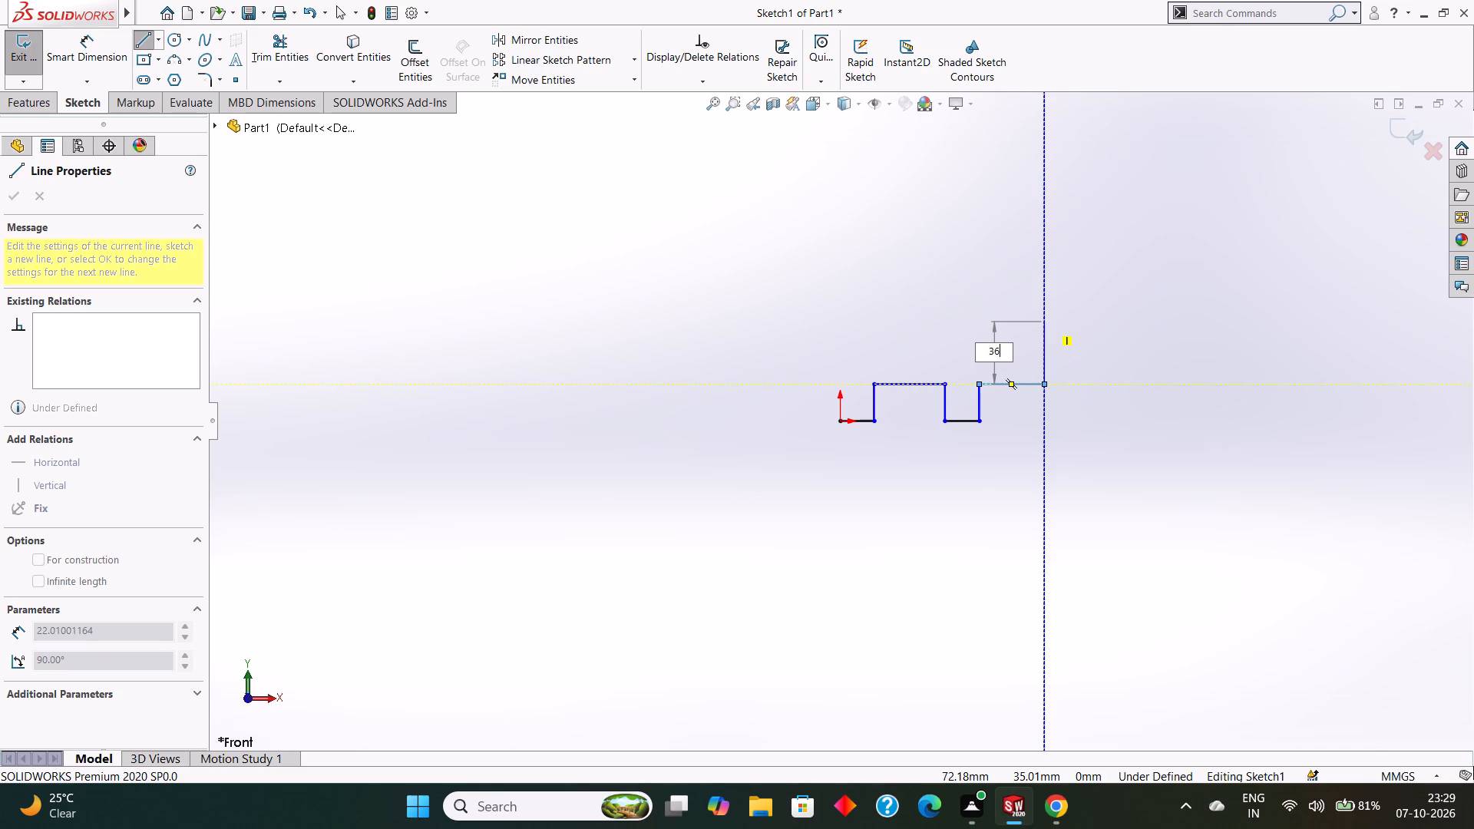
pyautogui.press('Return')
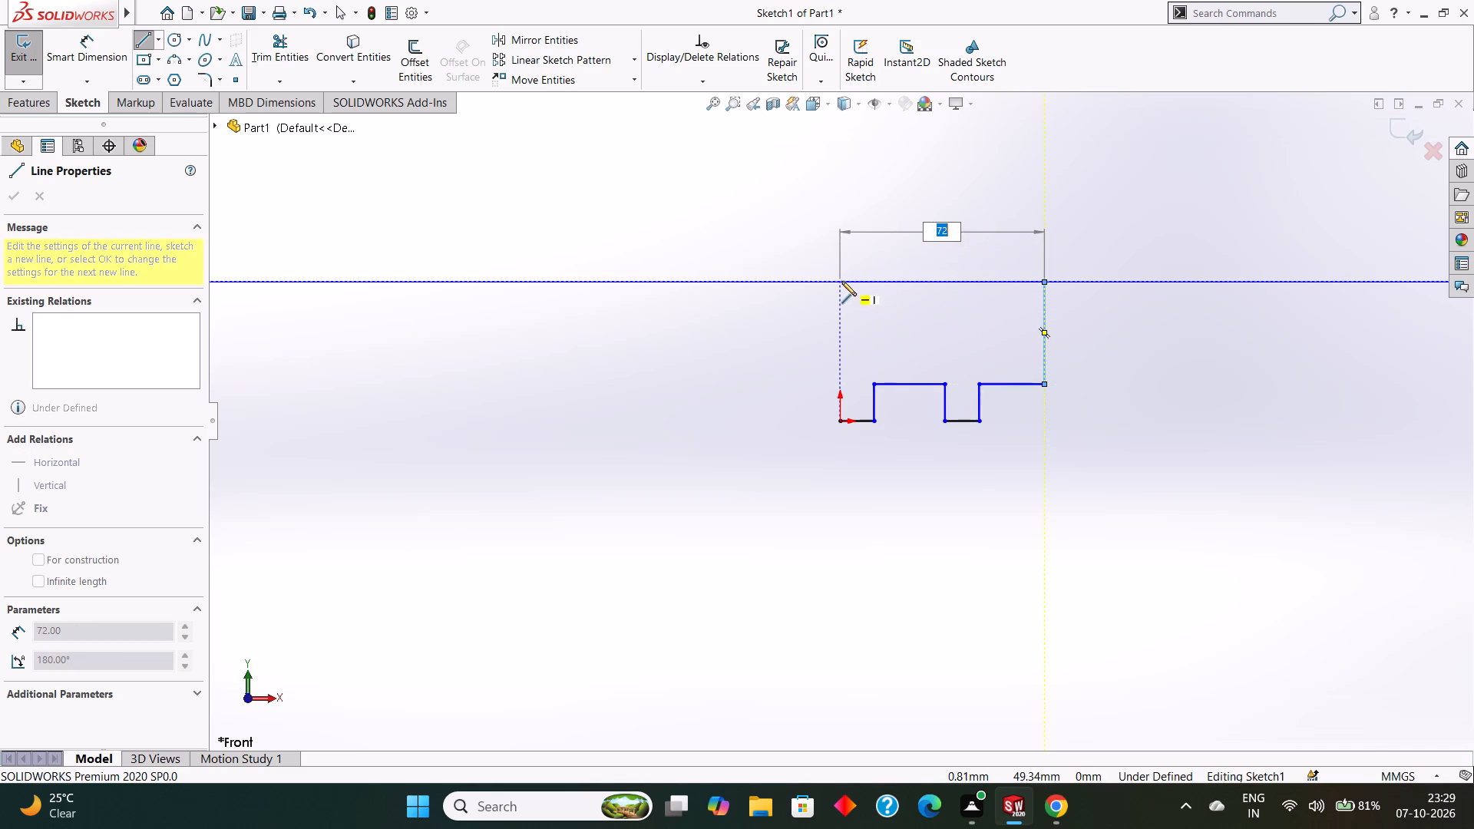
pyautogui.click(840, 280)
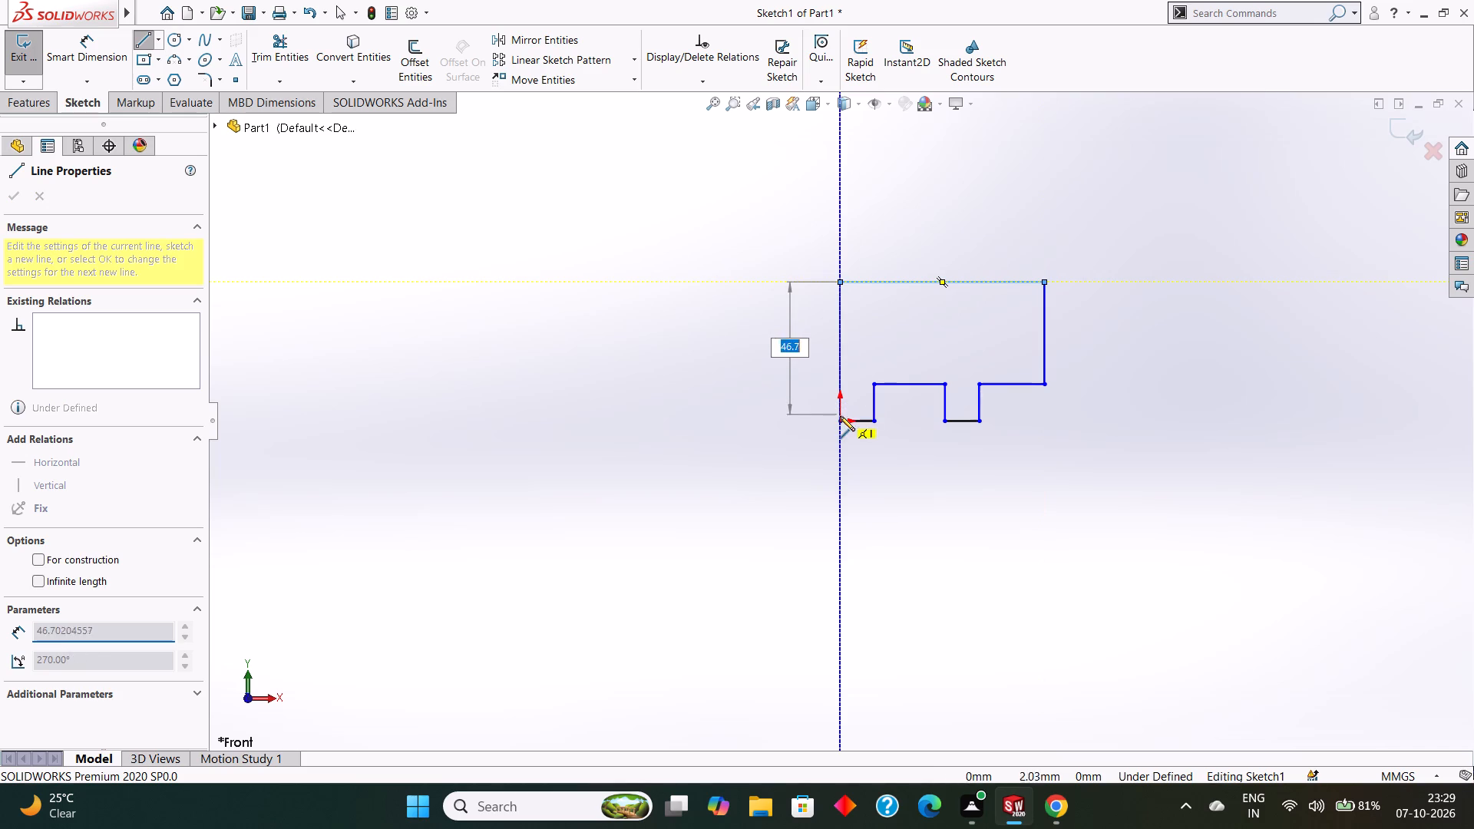
pyautogui.click(840, 418)
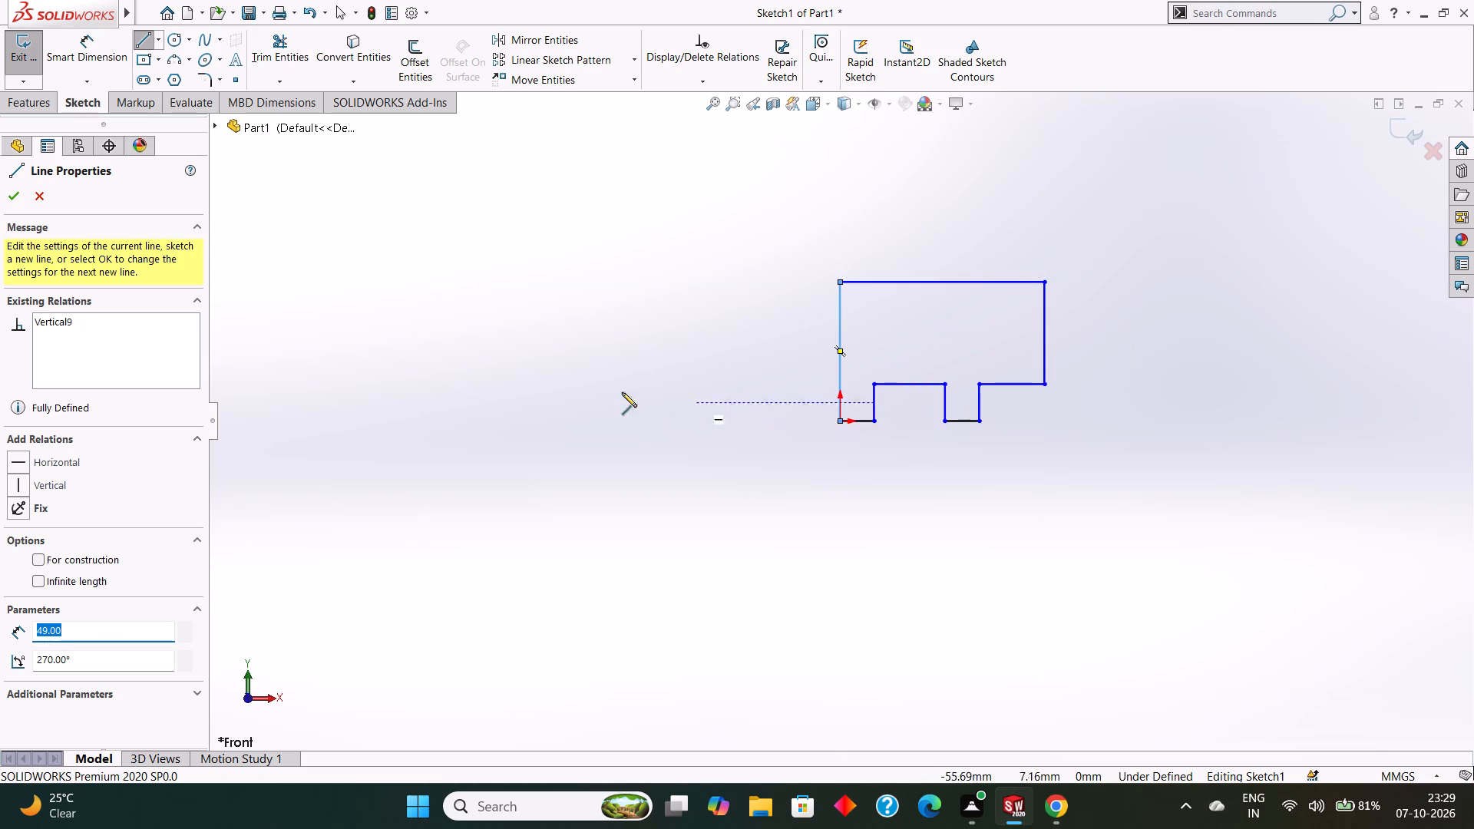
pyautogui.click(7, 202)
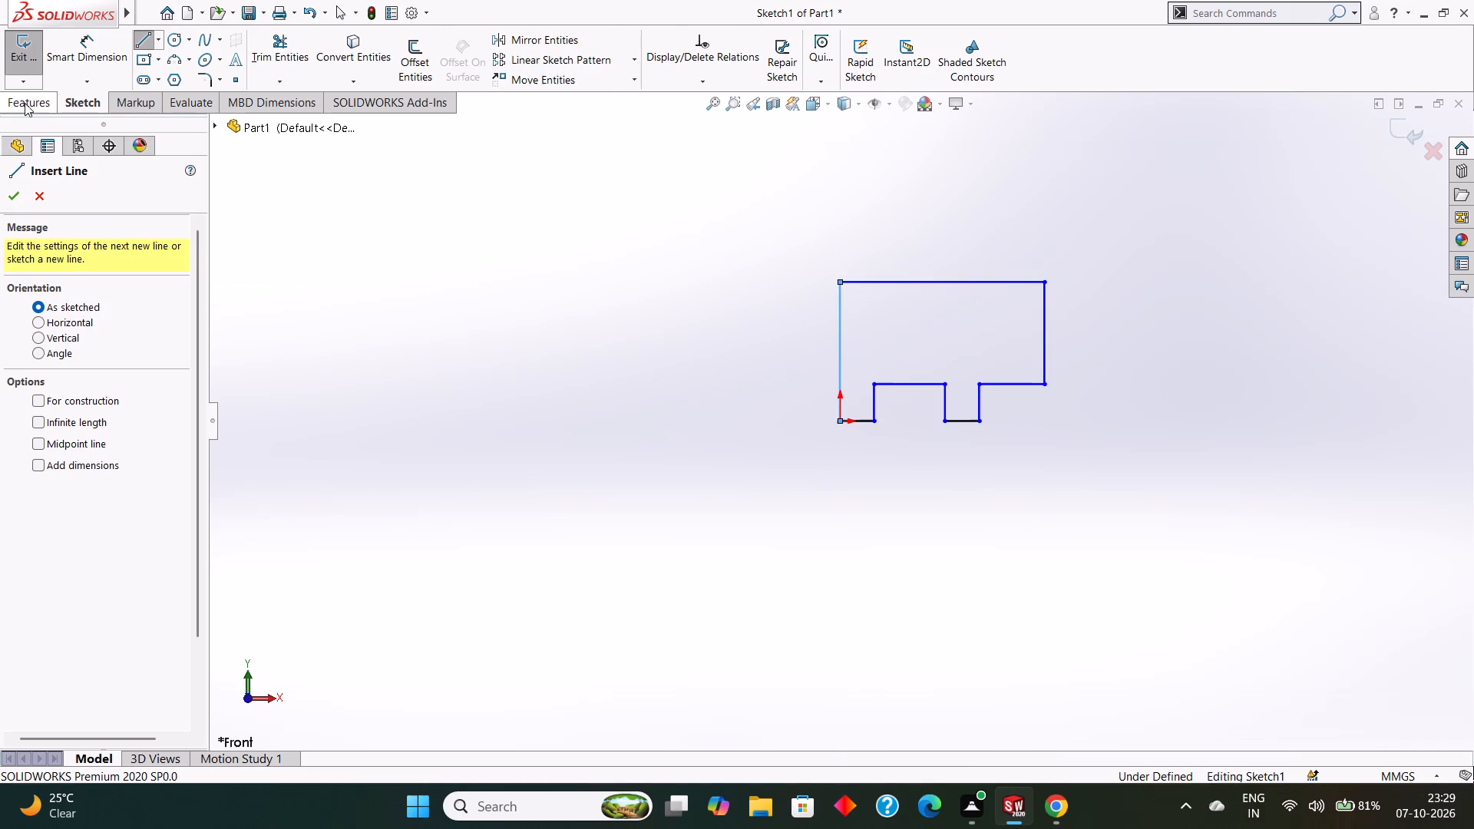
# Extrude the closed stepped profile as a blind boss 60 mm deep.
pyautogui.click(25, 103)
pyautogui.click(27, 65)
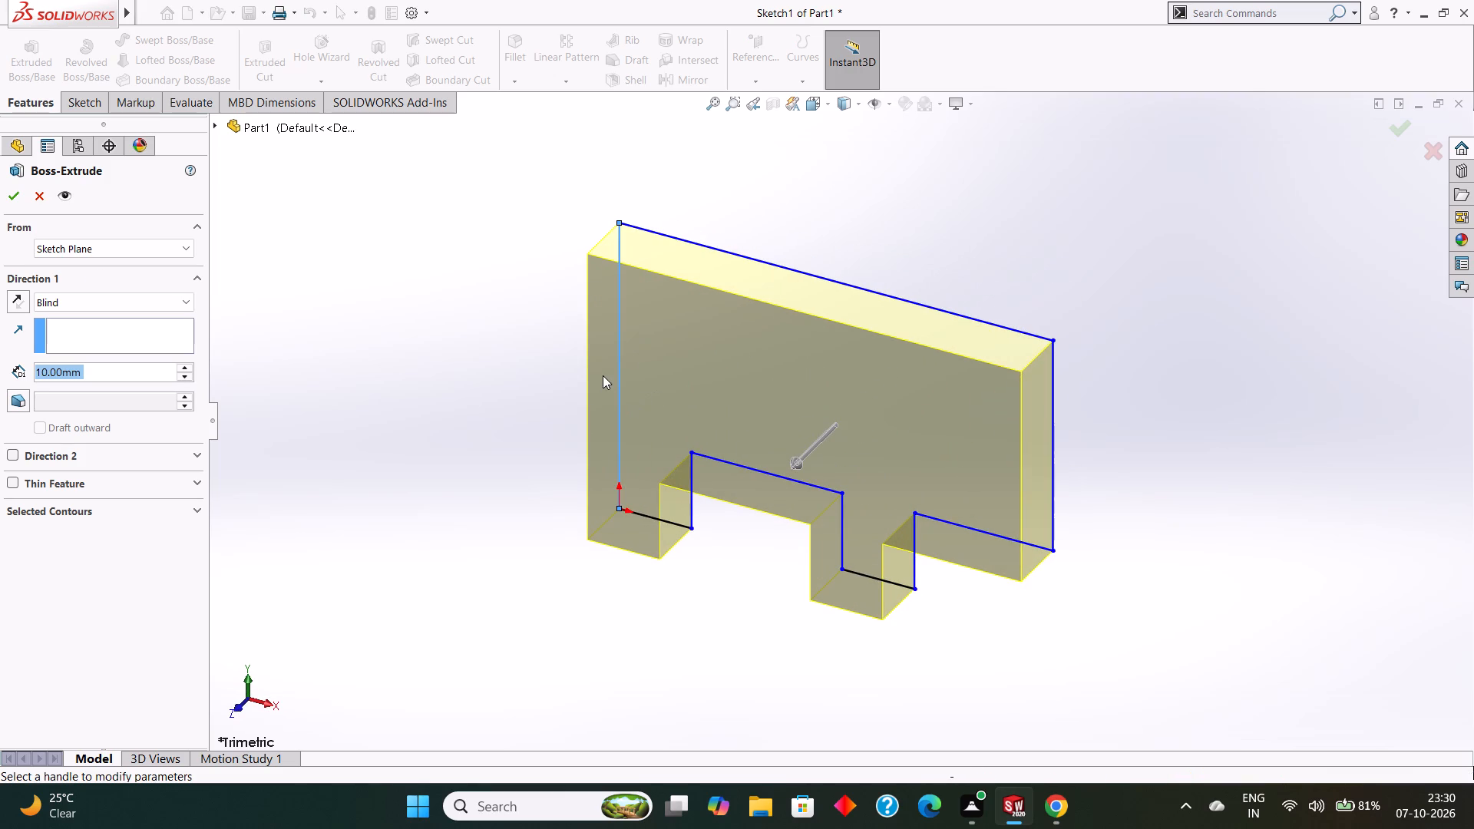
pyautogui.write('60')
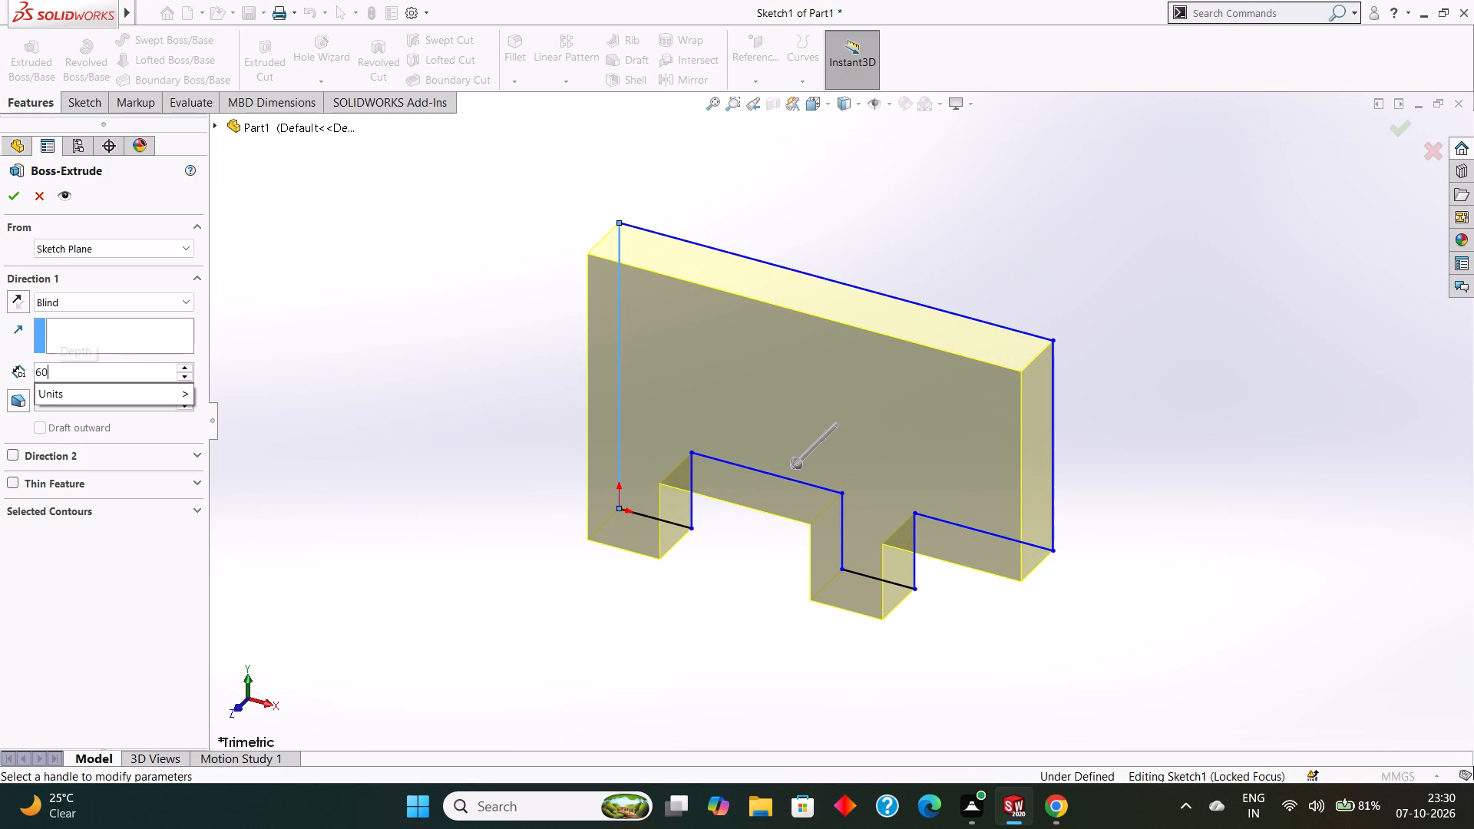
pyautogui.press('Return')
pyautogui.scroll(2, 1055, 519)
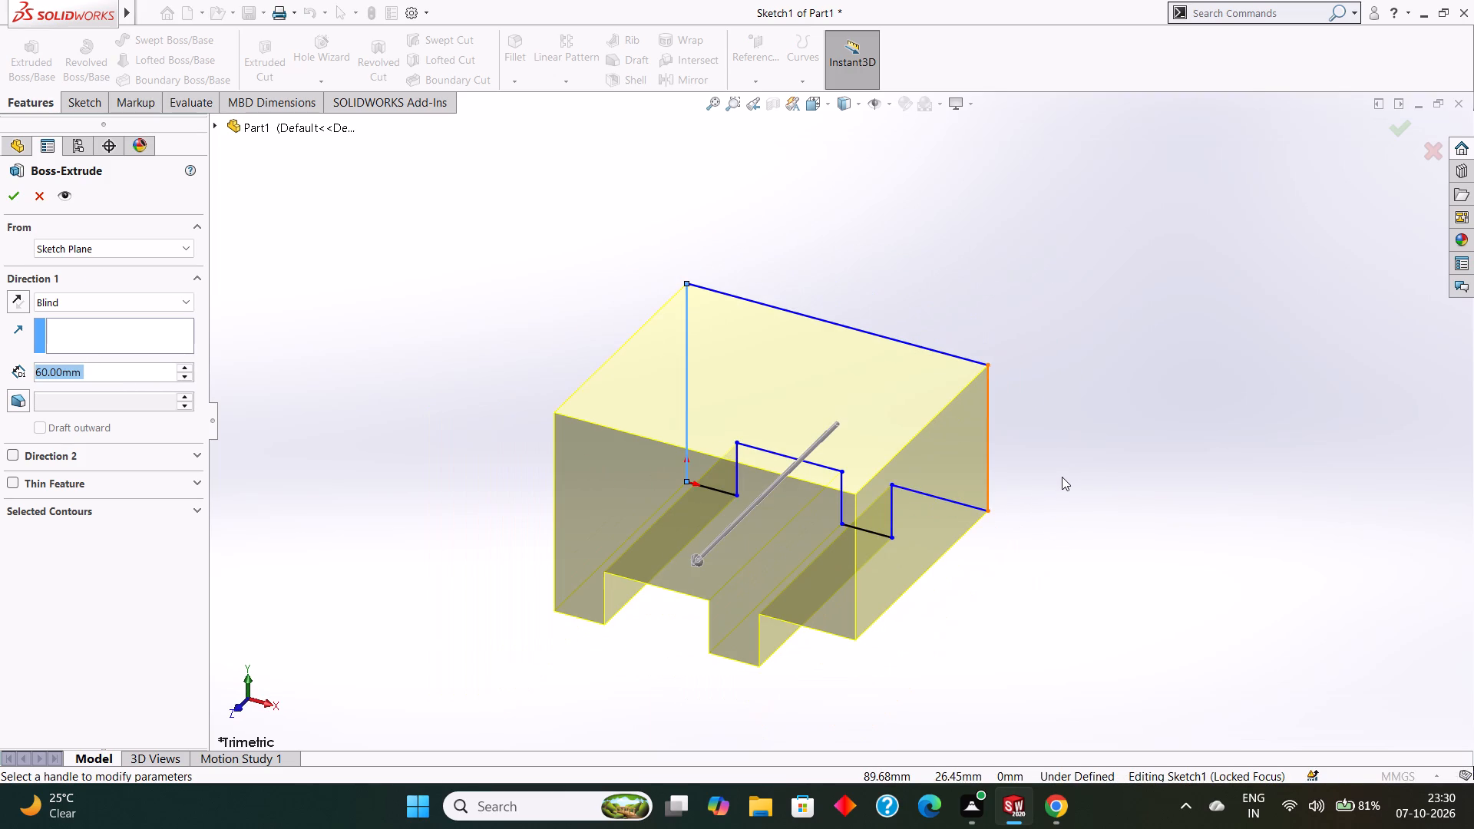
pyautogui.scroll(1, 1062, 477)
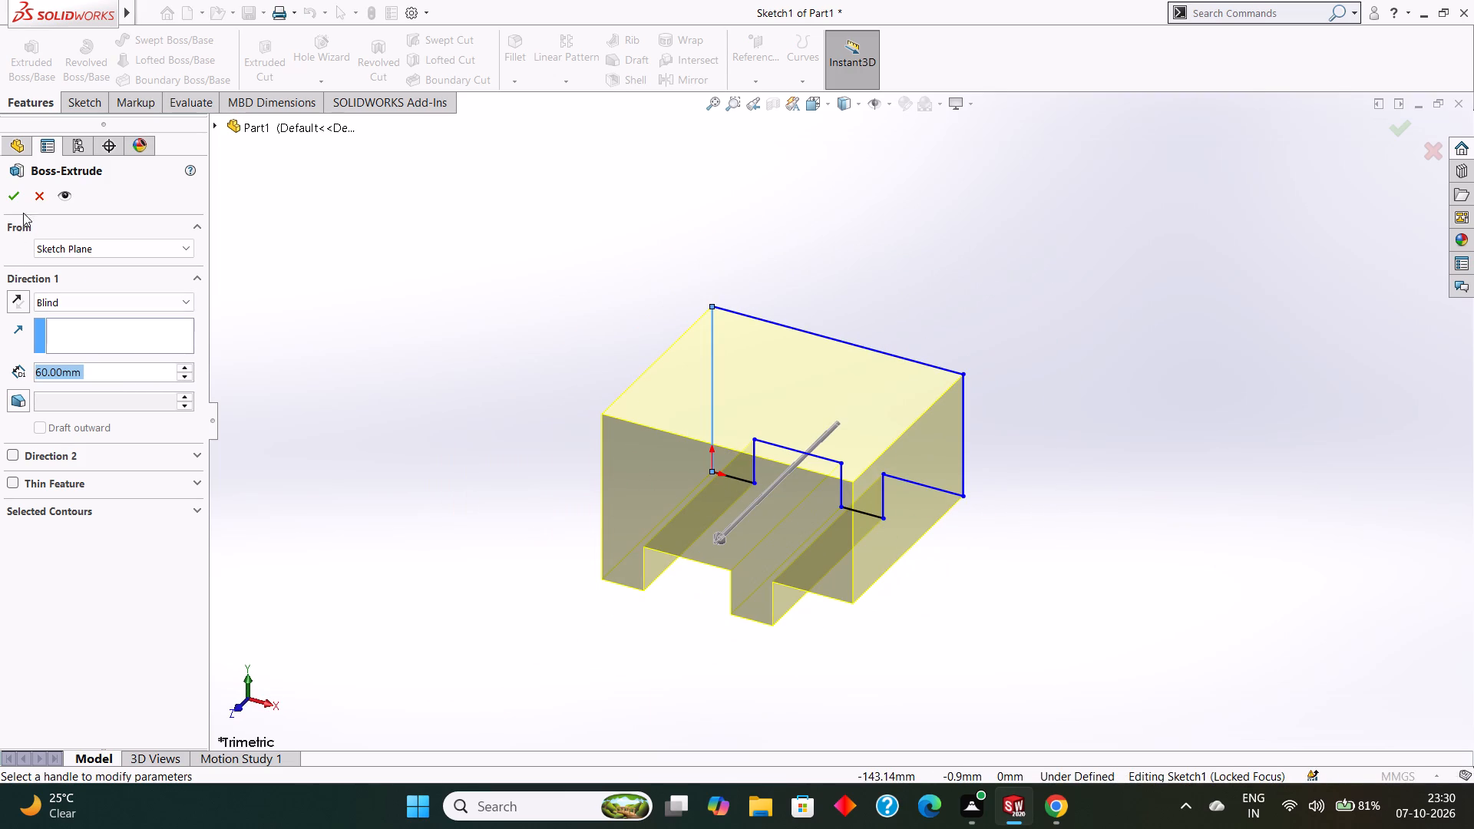
pyautogui.click(22, 199)
pyautogui.click(1050, 505)
# Examine the extruded block from several angles, checking its front face, top face and the notches between its legs.
pyautogui.moveTo(1054, 503); pyautogui.dragTo(1065, 483, button='middle')
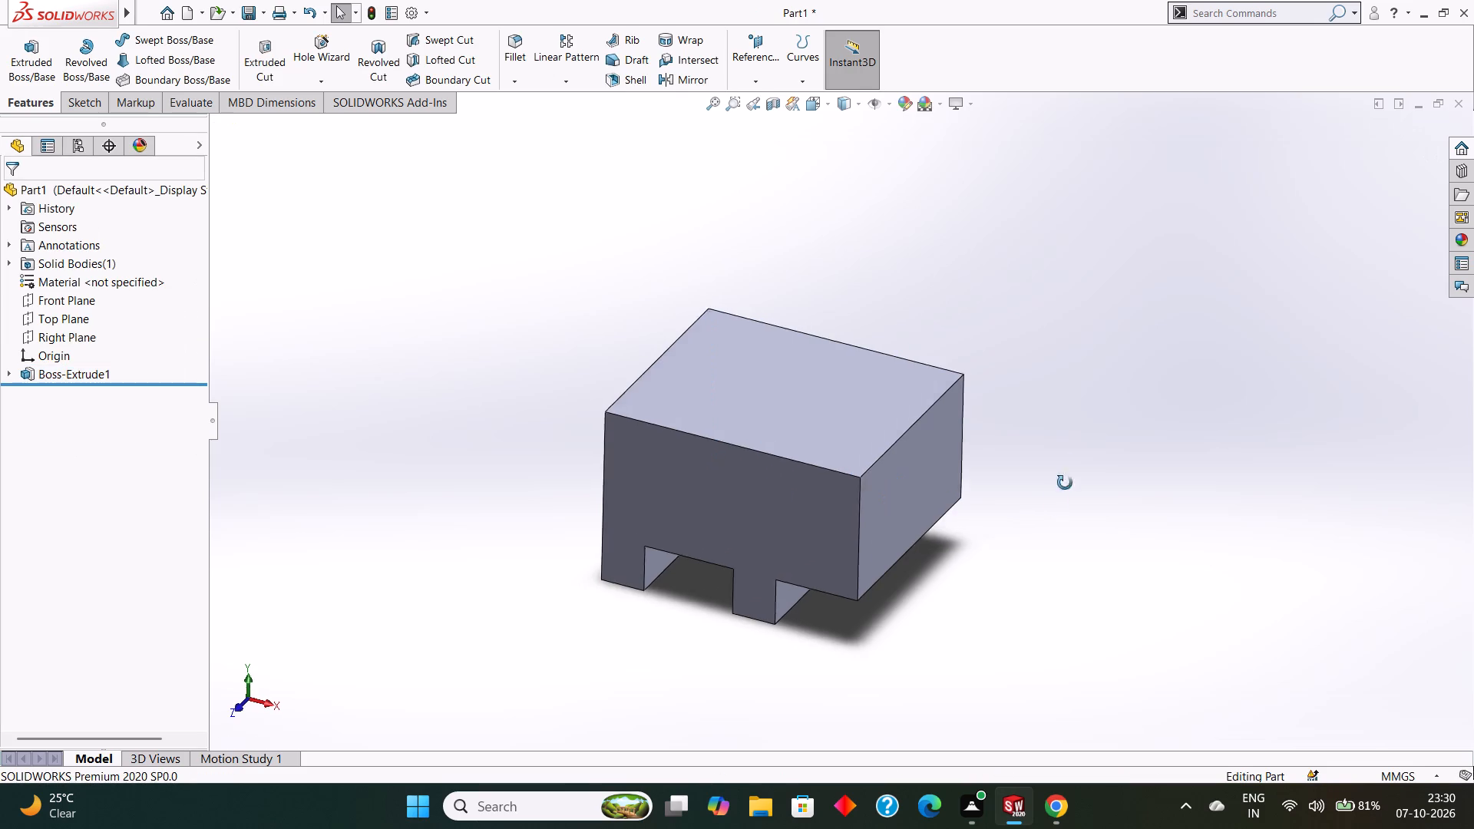
pyautogui.moveTo(1065, 483); pyautogui.dragTo(1084, 438, button='middle')
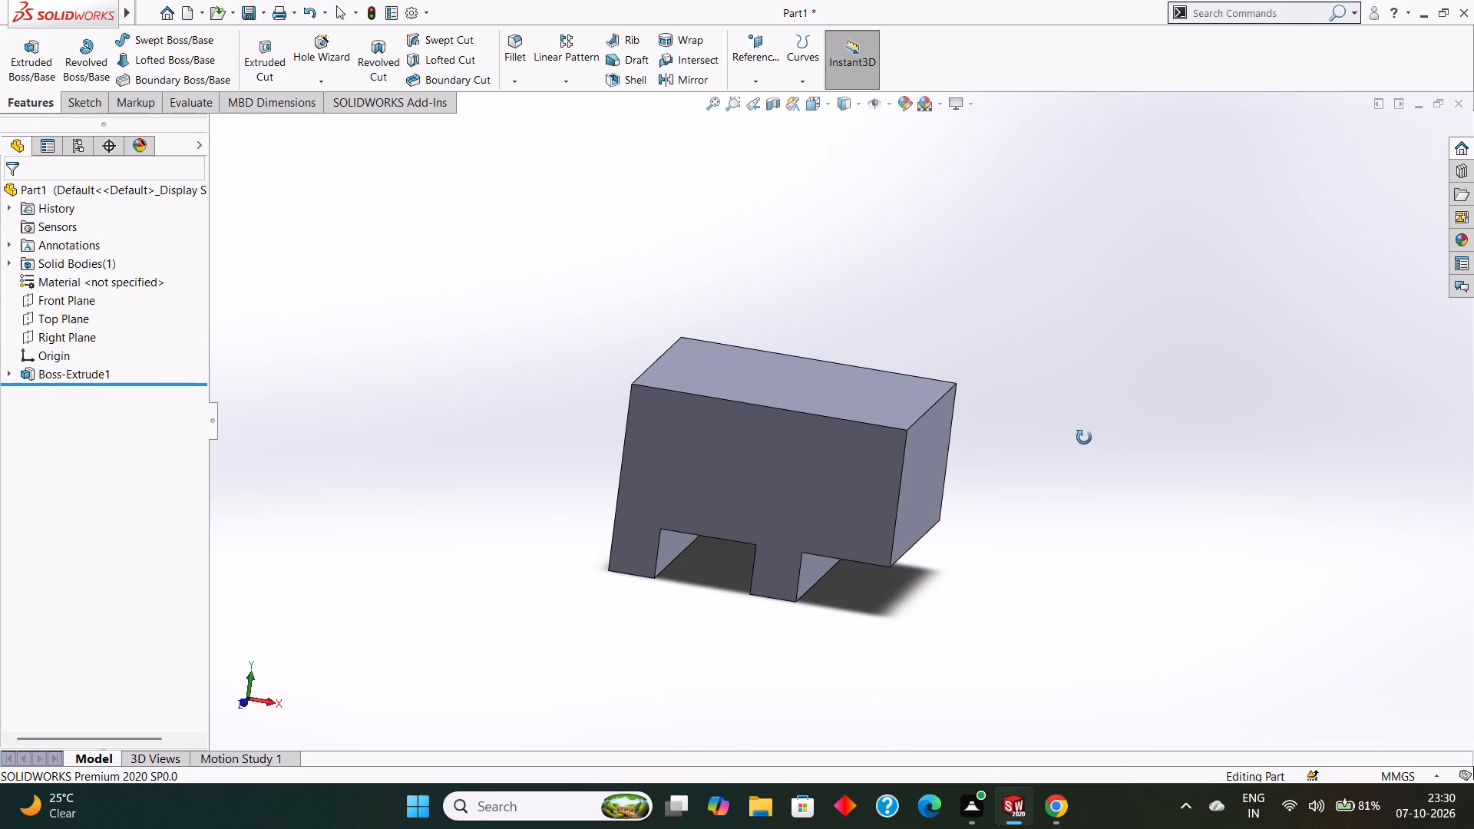
pyautogui.moveTo(1084, 438); pyautogui.dragTo(1070, 442, button='middle')
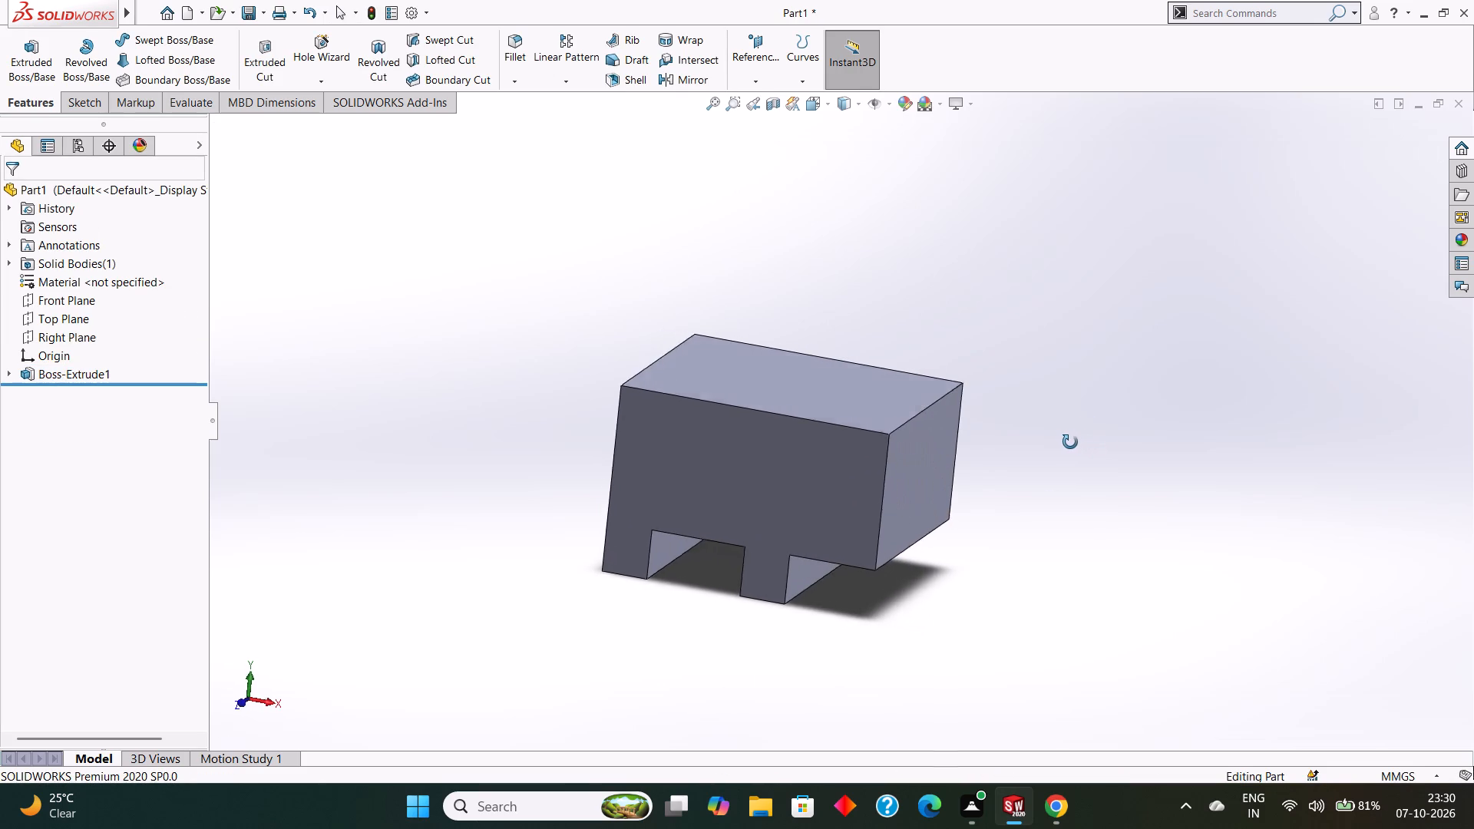
pyautogui.moveTo(1070, 442); pyautogui.dragTo(1071, 439, button='middle')
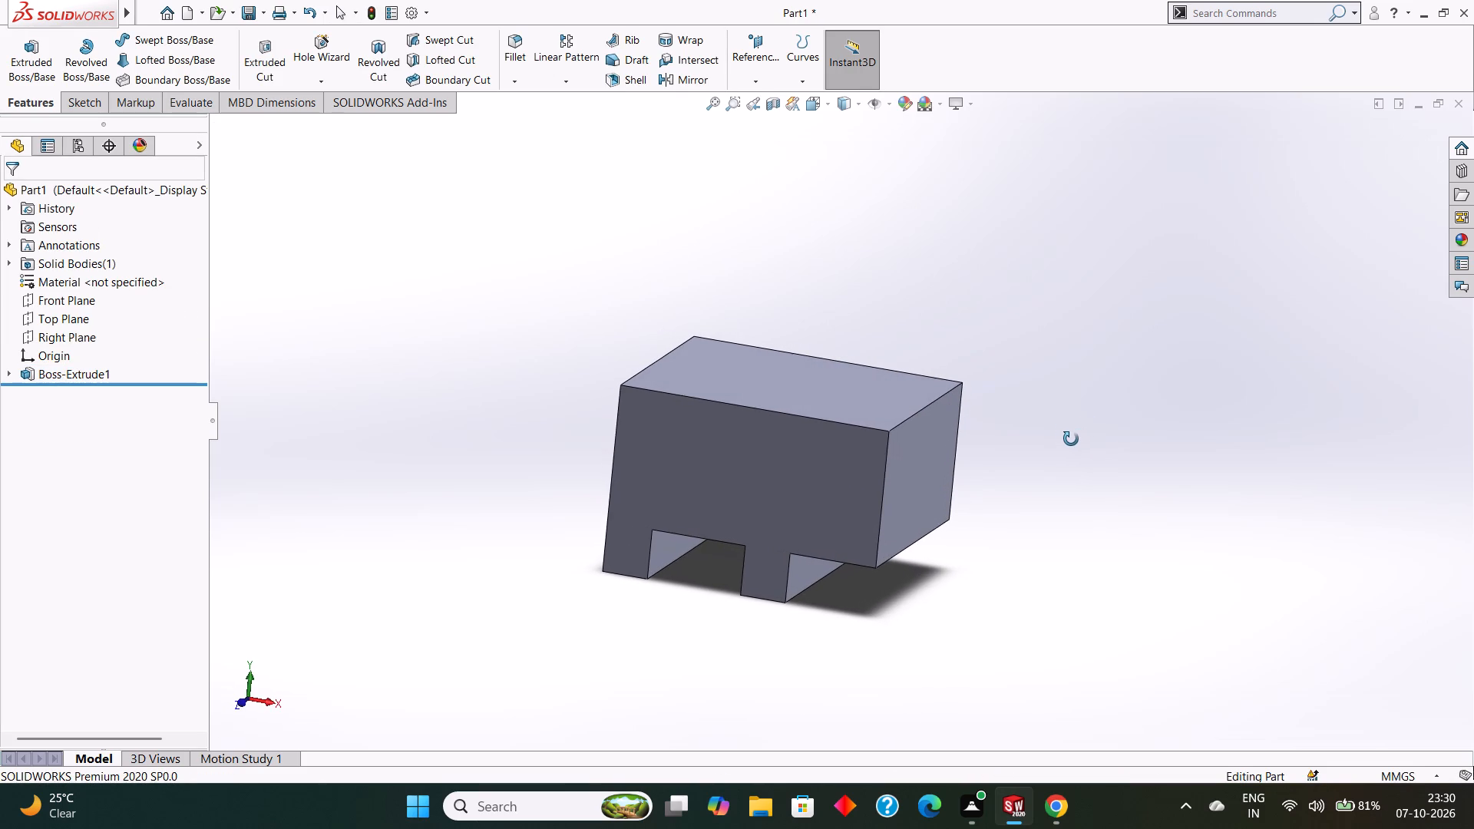
pyautogui.moveTo(1071, 439); pyautogui.dragTo(1071, 441, button='middle')
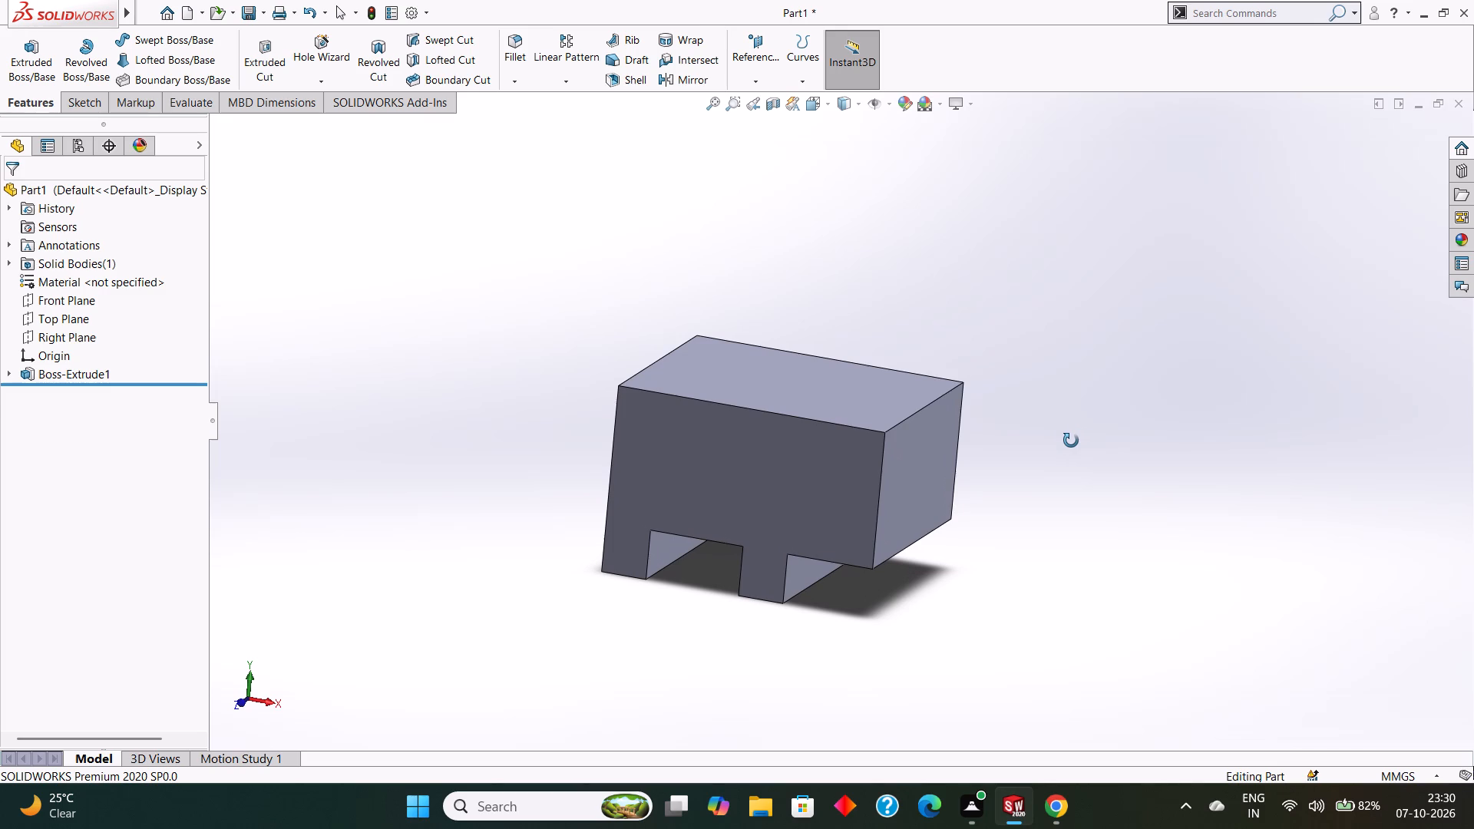
pyautogui.moveTo(1071, 441); pyautogui.dragTo(1074, 442, button='middle')
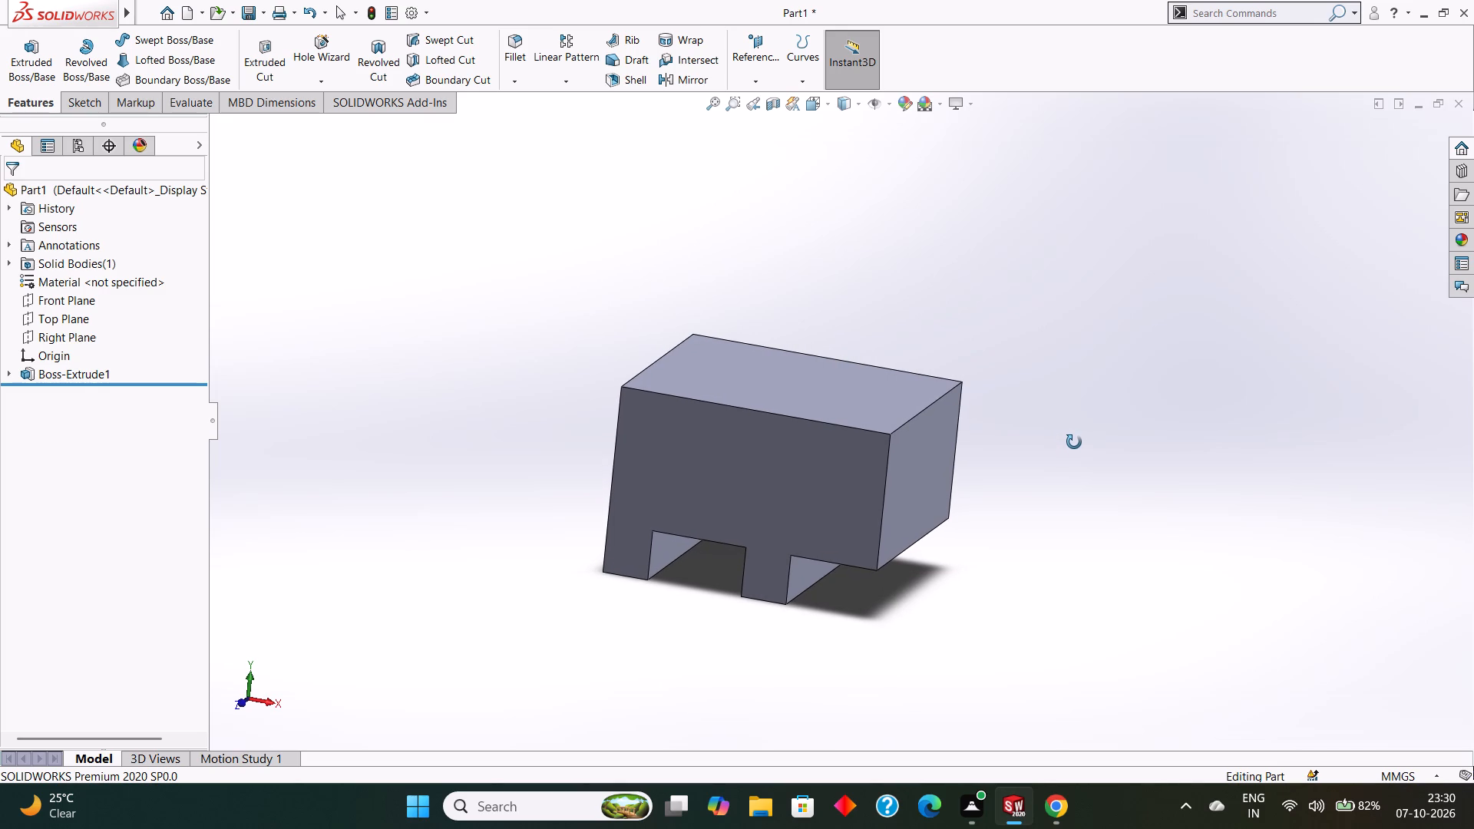
pyautogui.moveTo(1074, 442); pyautogui.dragTo(1074, 441, button='middle')
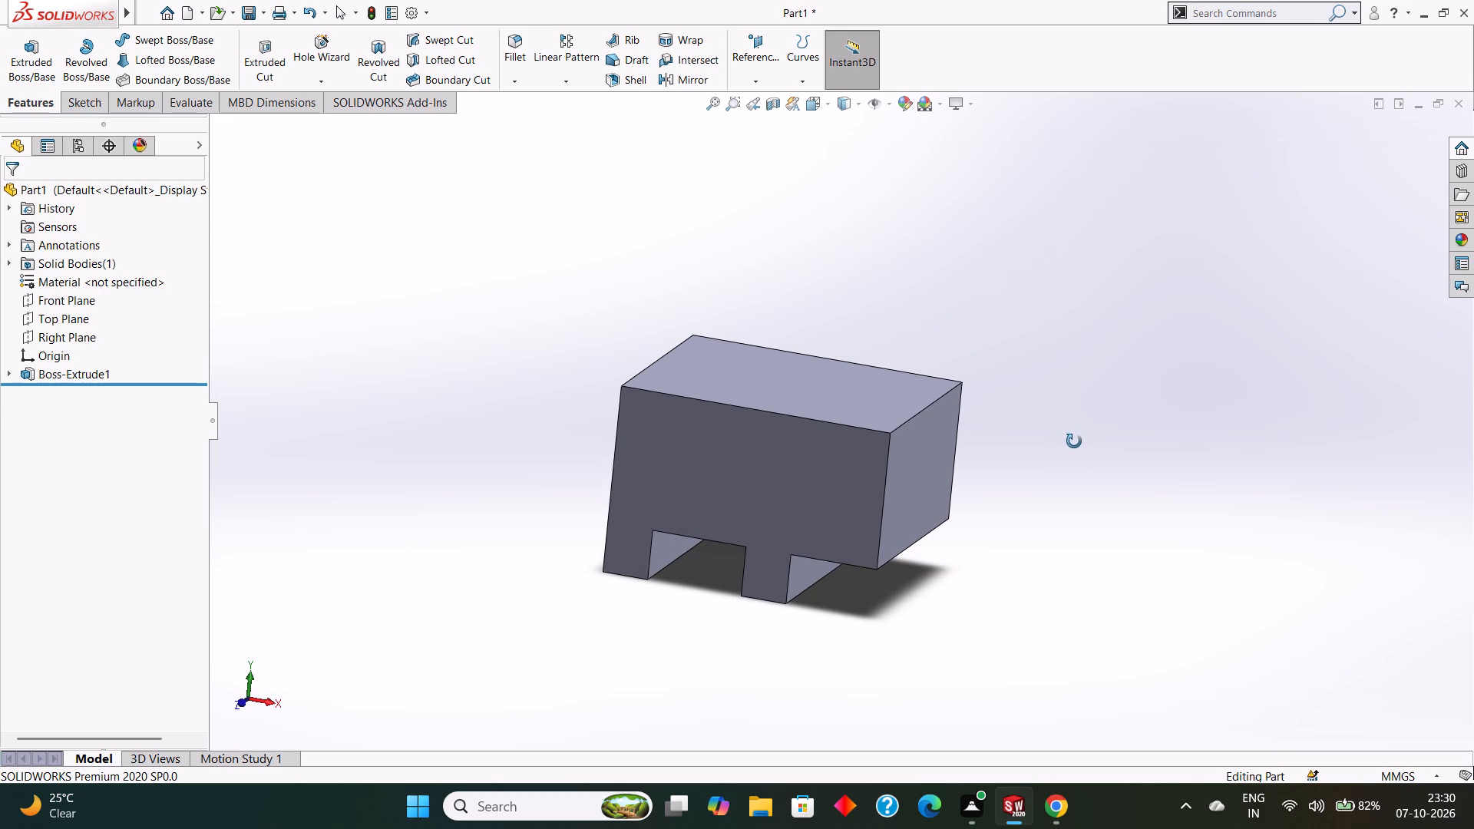
pyautogui.moveTo(1074, 441); pyautogui.dragTo(1074, 432, button='middle')
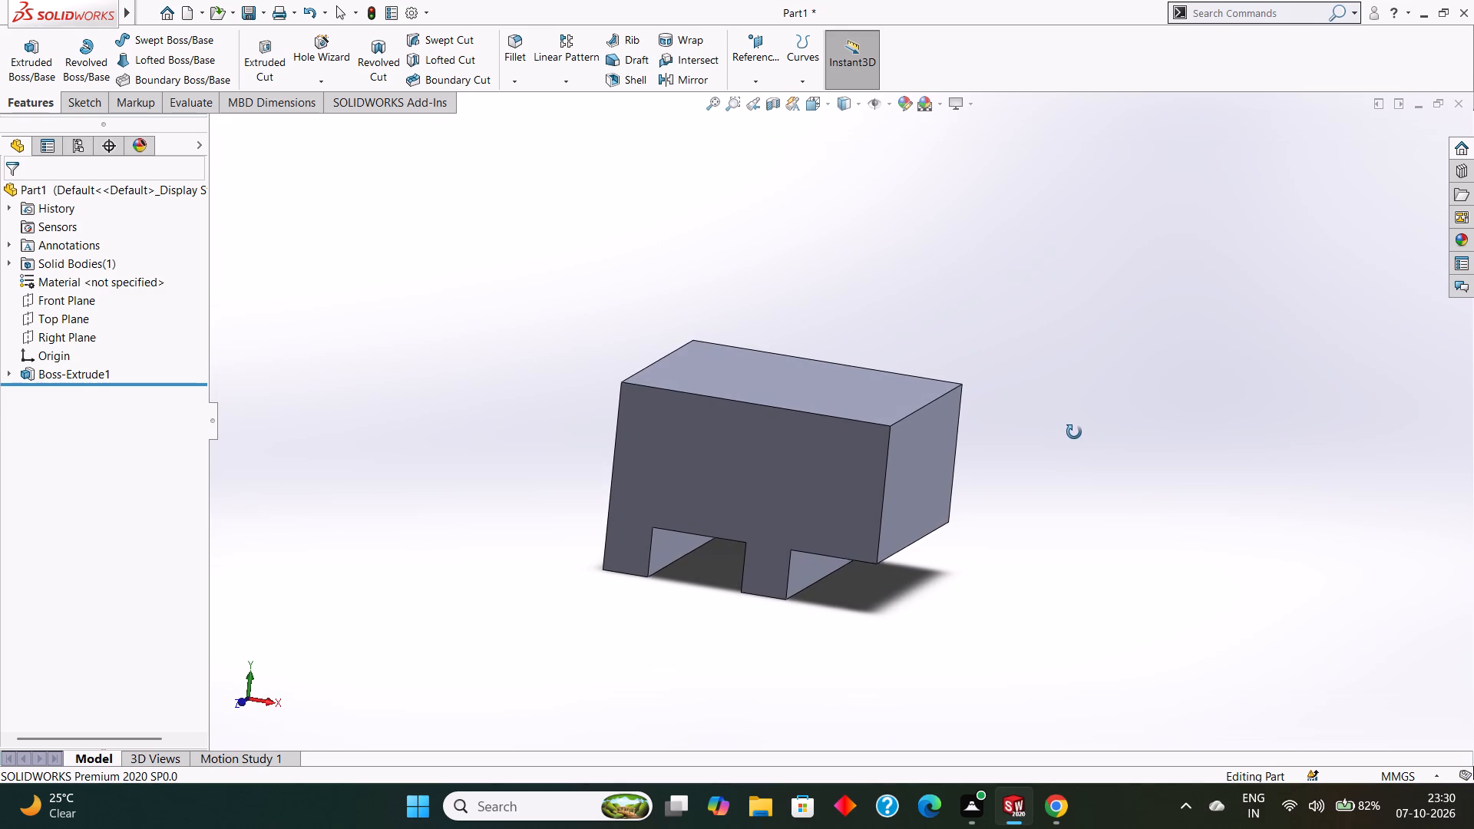
pyautogui.moveTo(1074, 432); pyautogui.dragTo(1072, 414, button='middle')
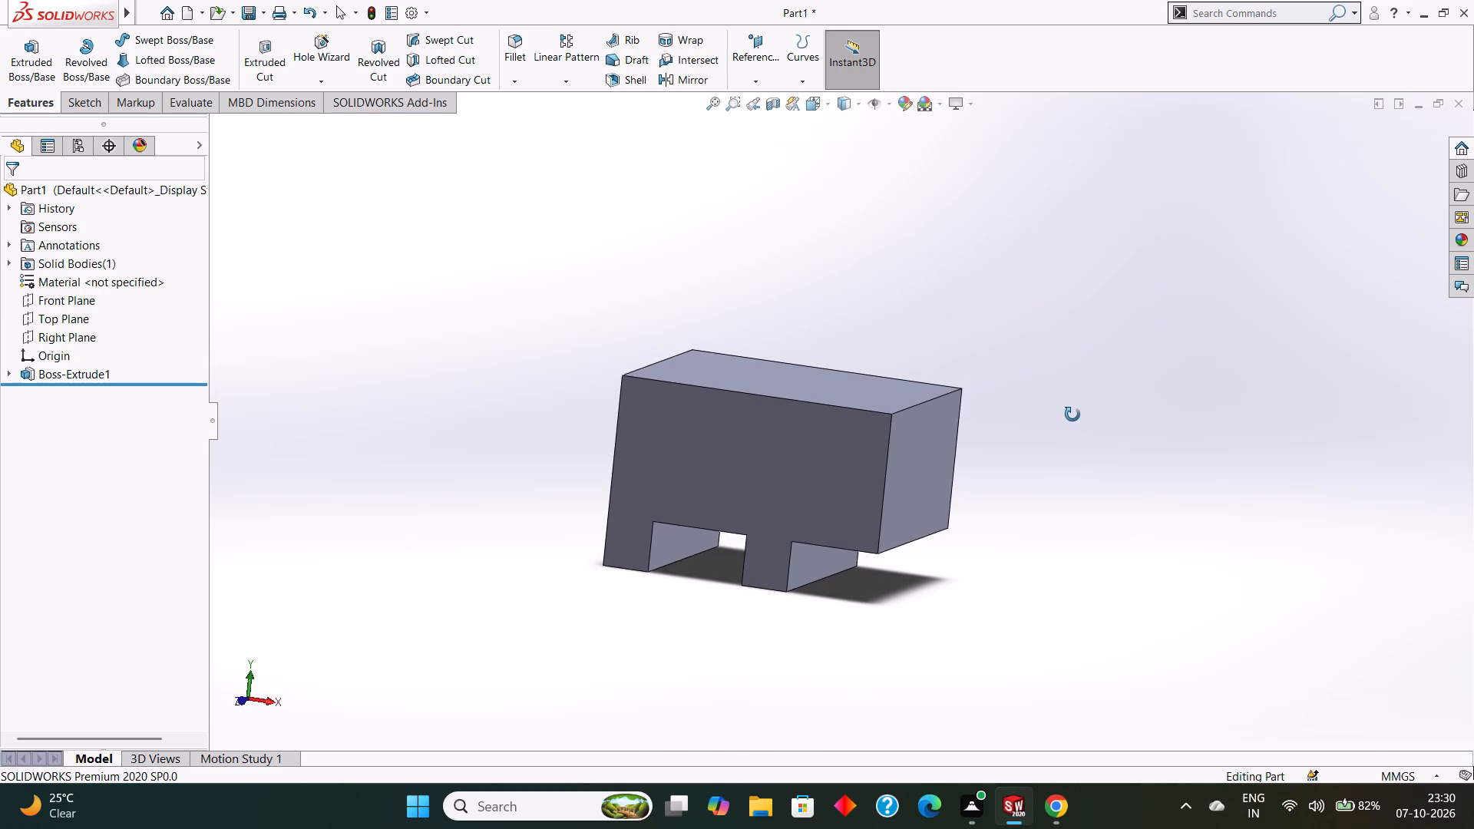
pyautogui.moveTo(1072, 414); pyautogui.dragTo(1072, 400, button='middle')
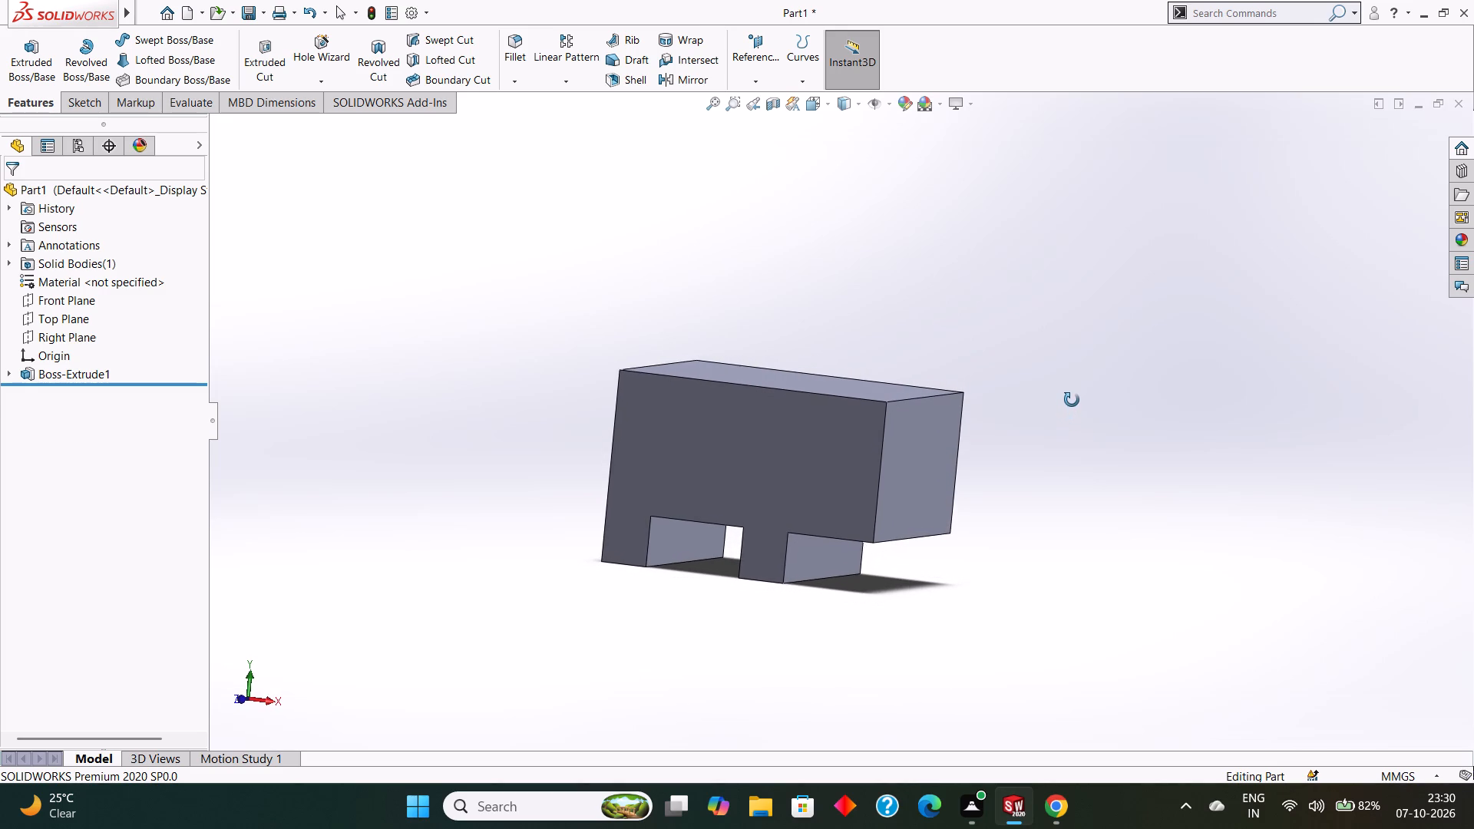
pyautogui.moveTo(1072, 400); pyautogui.dragTo(1105, 395, button='middle')
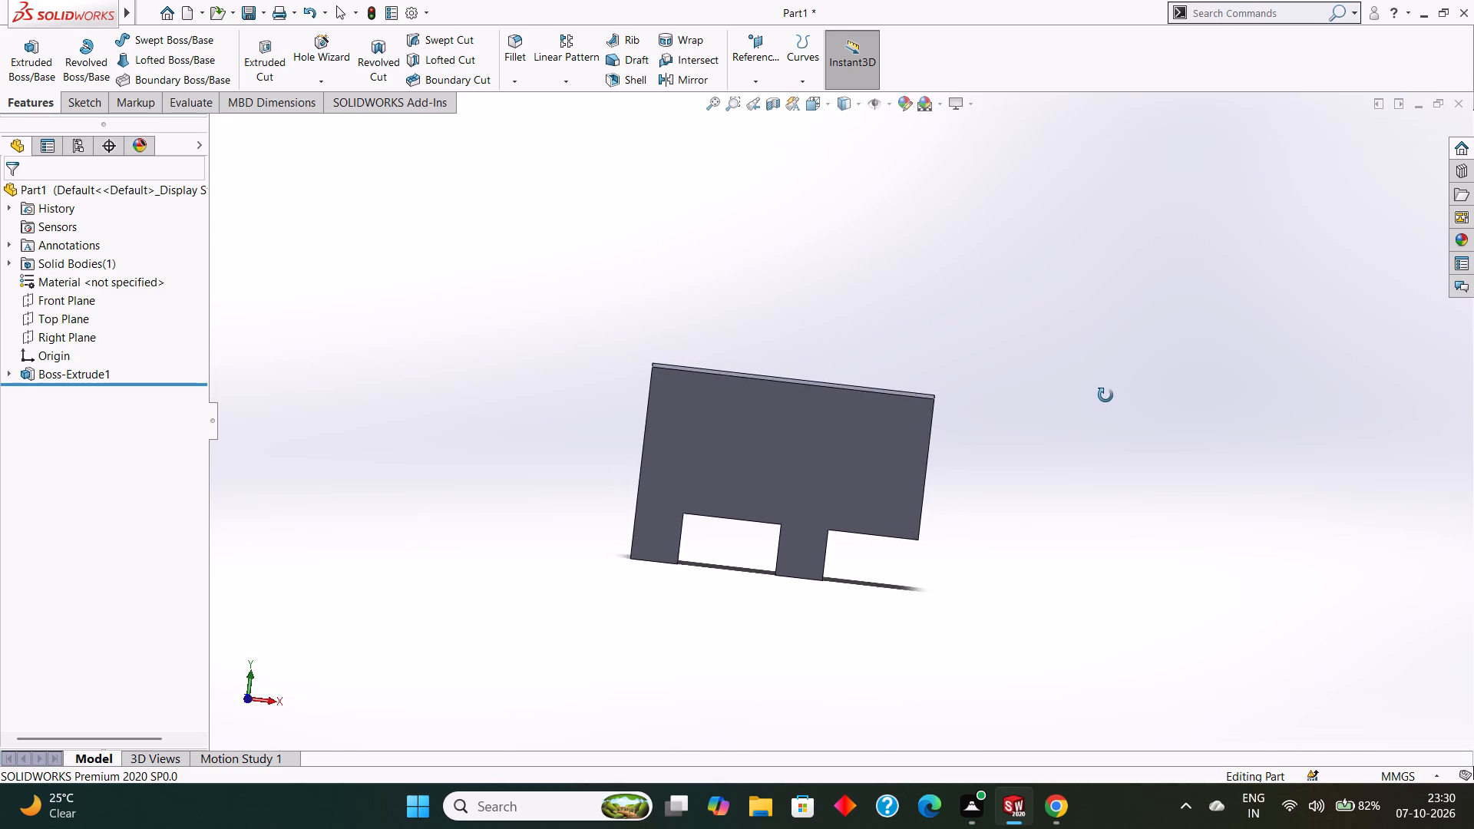
pyautogui.moveTo(1105, 395); pyautogui.dragTo(1107, 412, button='middle')
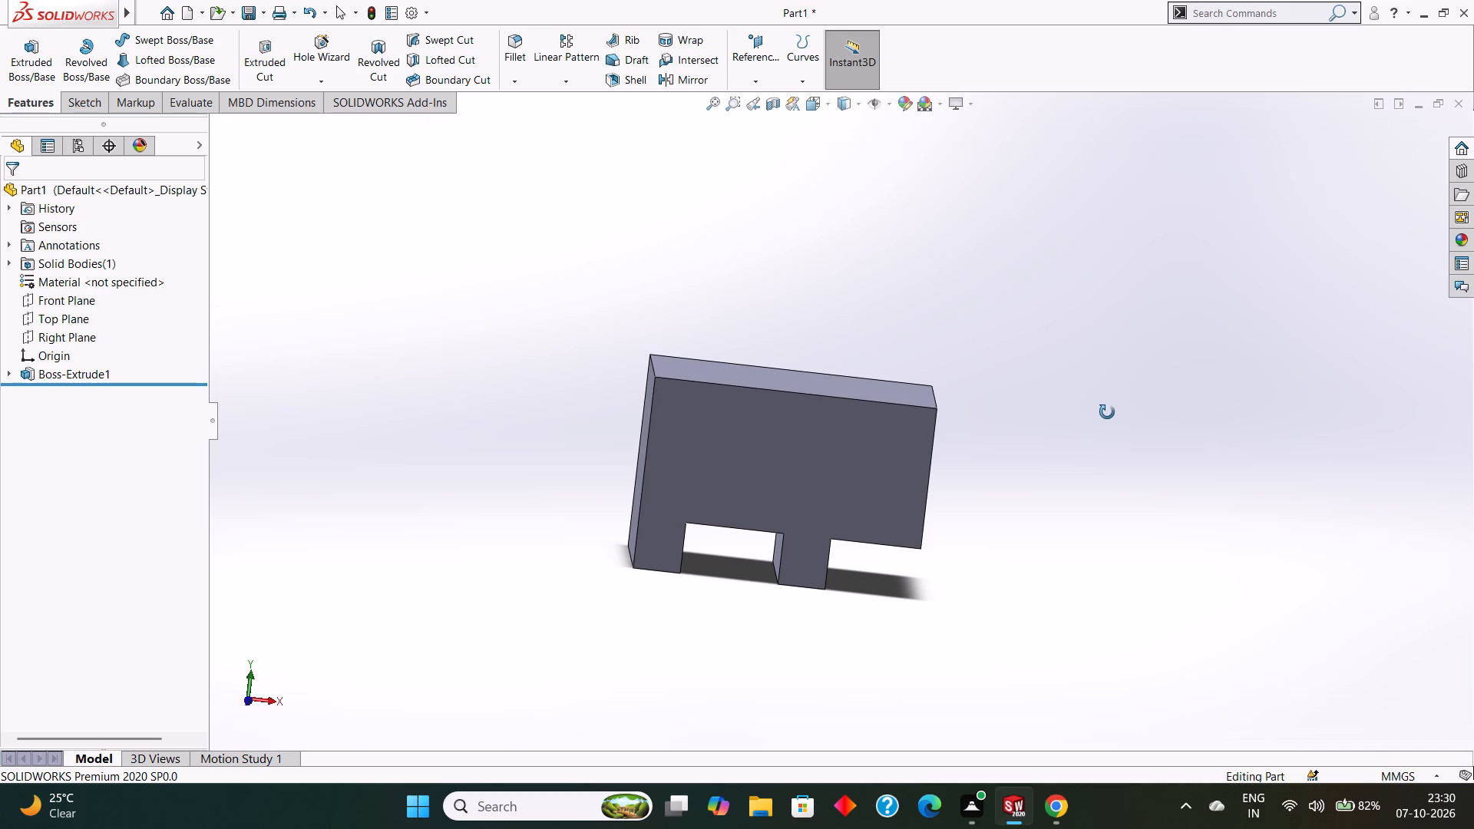
pyautogui.moveTo(1107, 412); pyautogui.dragTo(1109, 419, button='middle')
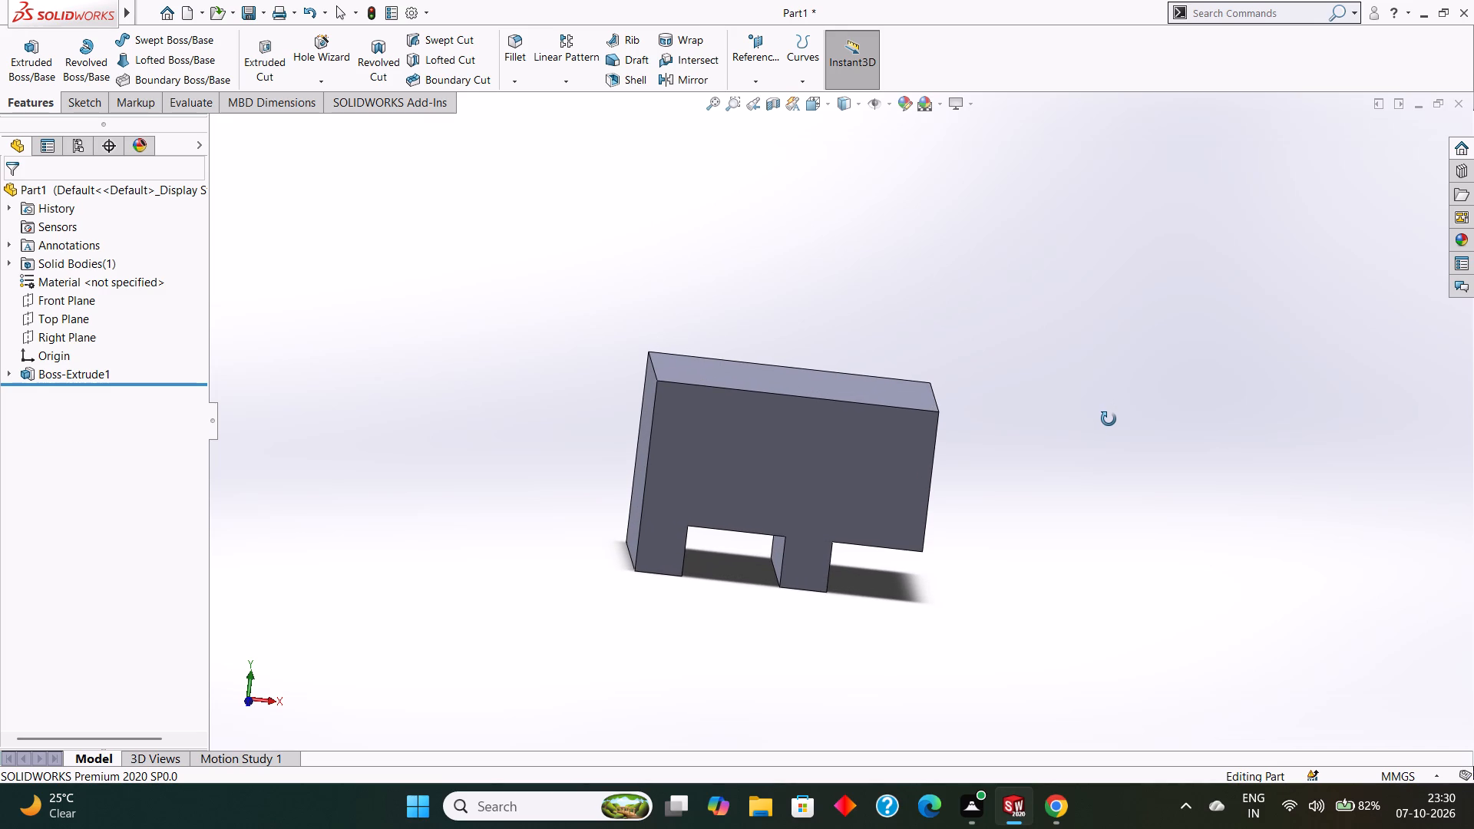
pyautogui.moveTo(1109, 419); pyautogui.dragTo(1109, 408, button='middle')
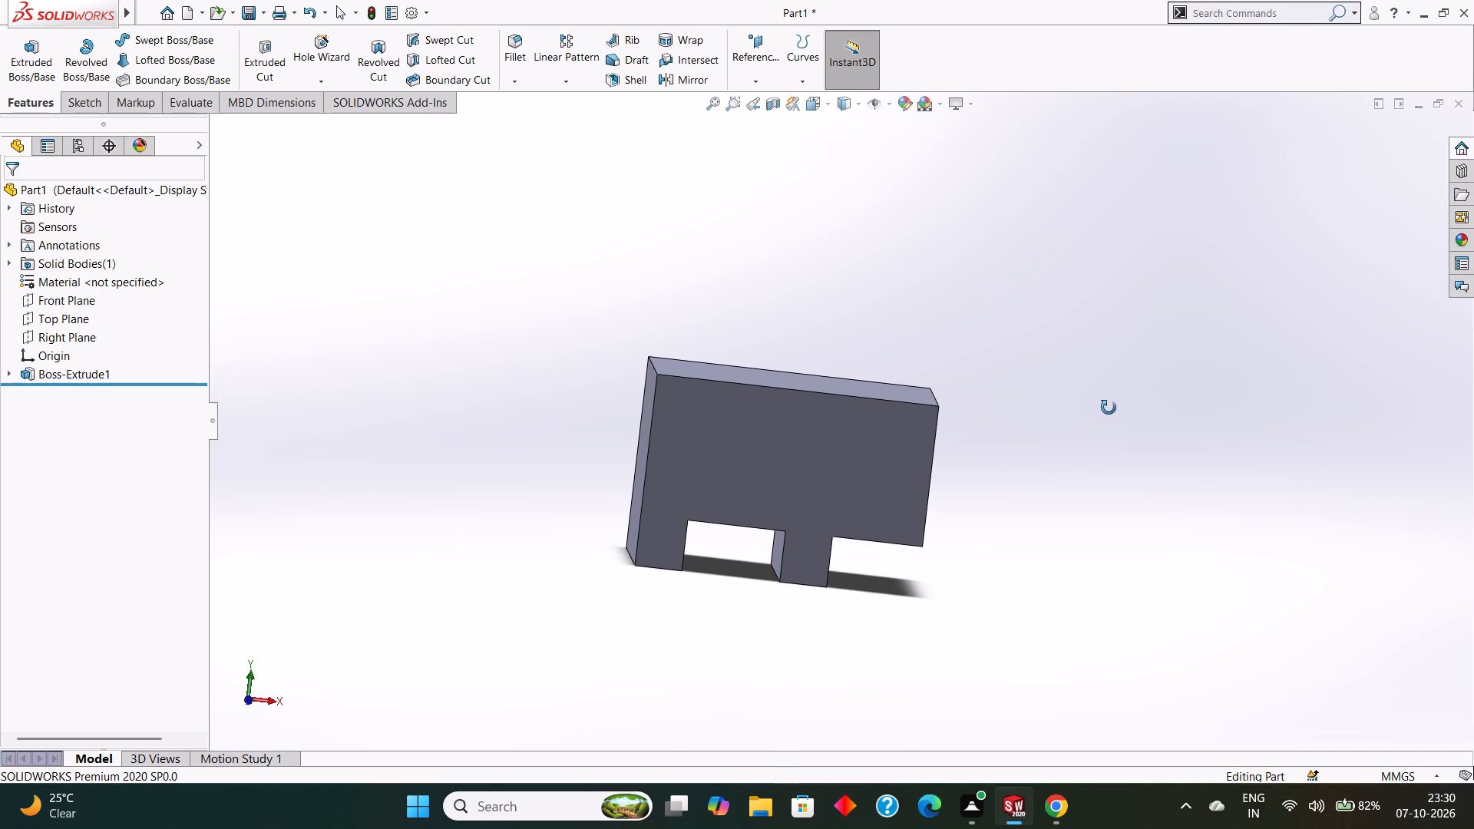
pyautogui.moveTo(1109, 408); pyautogui.dragTo(1111, 411, button='middle')
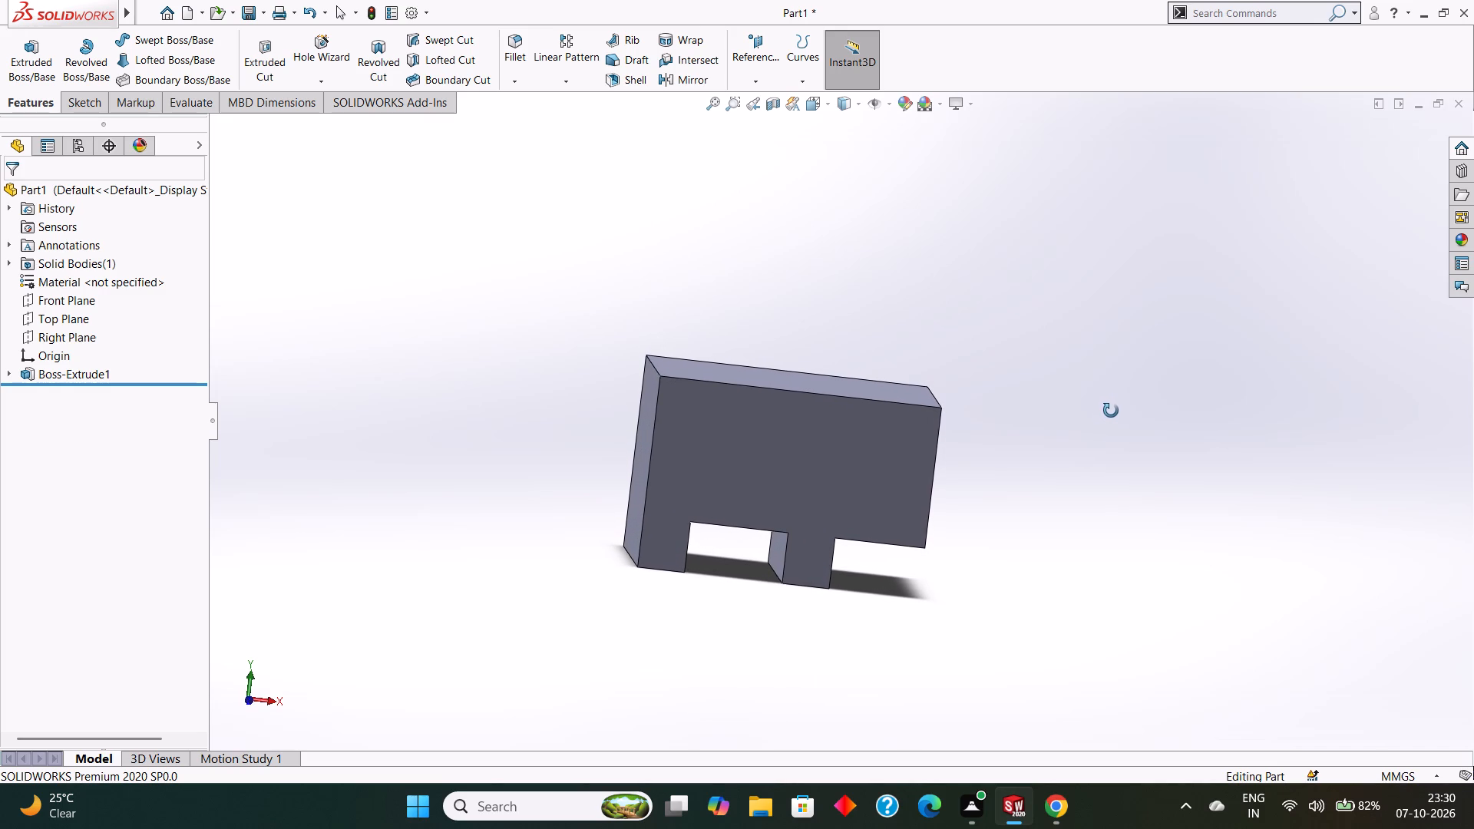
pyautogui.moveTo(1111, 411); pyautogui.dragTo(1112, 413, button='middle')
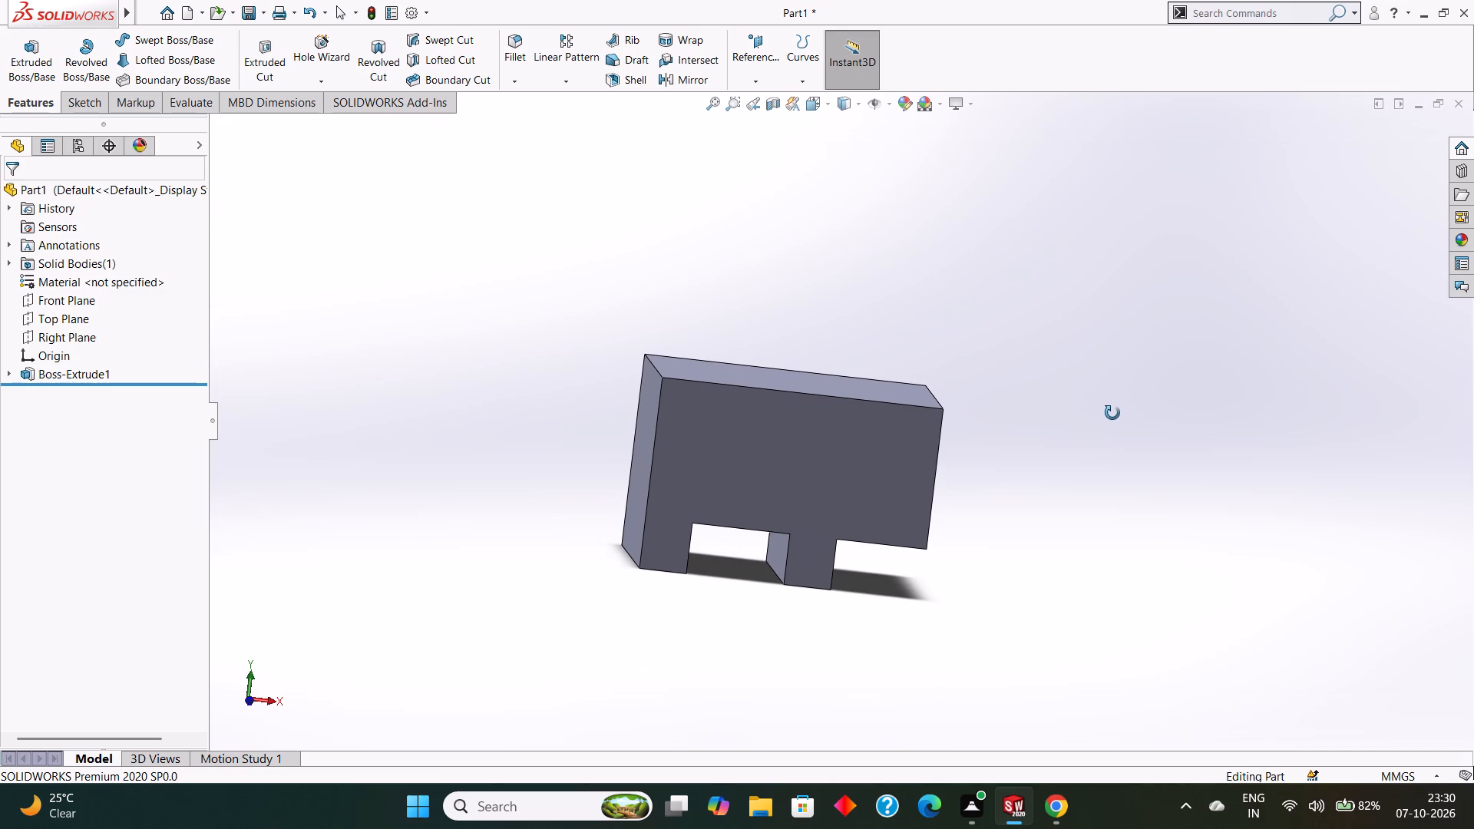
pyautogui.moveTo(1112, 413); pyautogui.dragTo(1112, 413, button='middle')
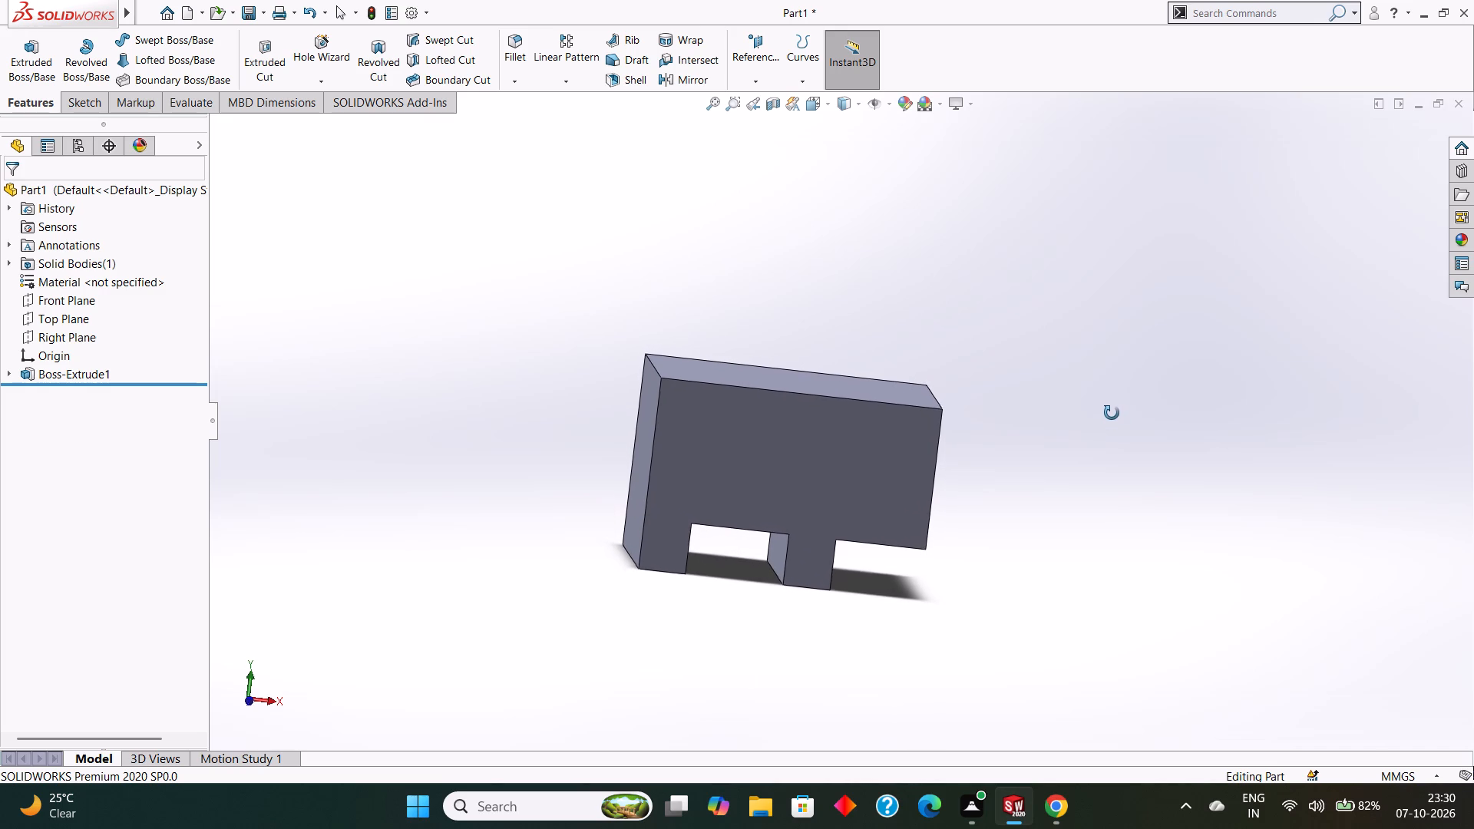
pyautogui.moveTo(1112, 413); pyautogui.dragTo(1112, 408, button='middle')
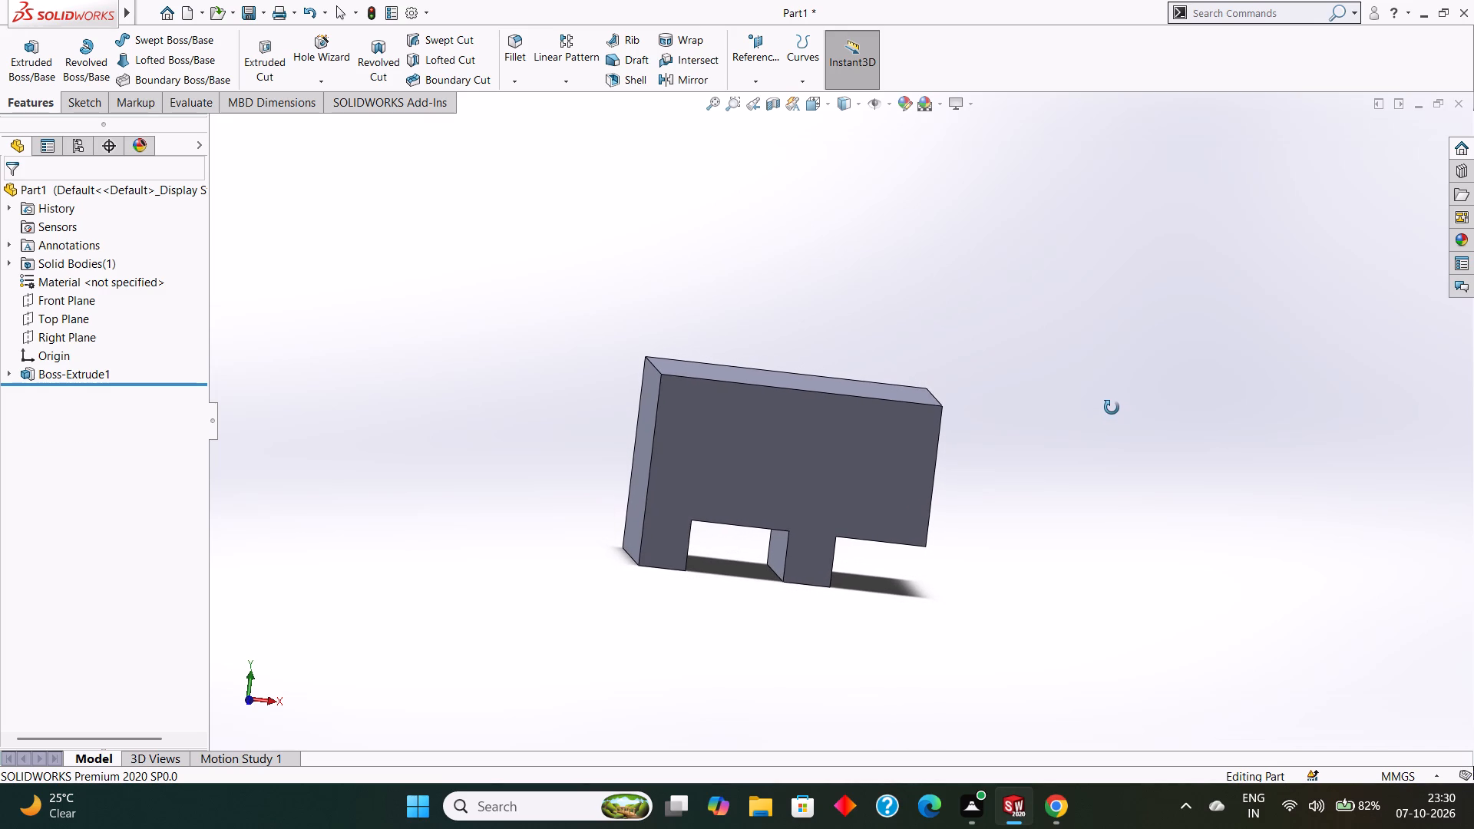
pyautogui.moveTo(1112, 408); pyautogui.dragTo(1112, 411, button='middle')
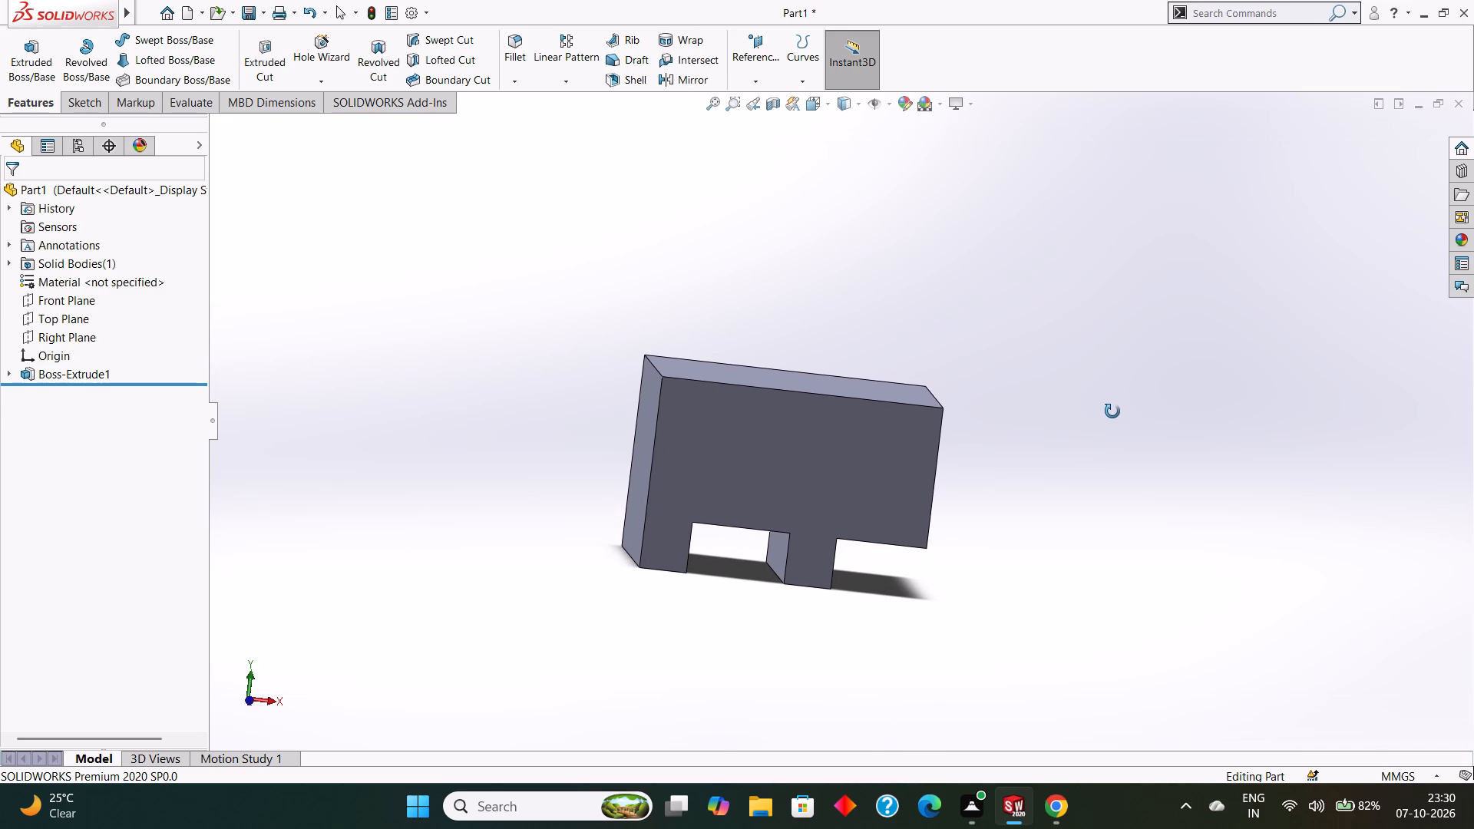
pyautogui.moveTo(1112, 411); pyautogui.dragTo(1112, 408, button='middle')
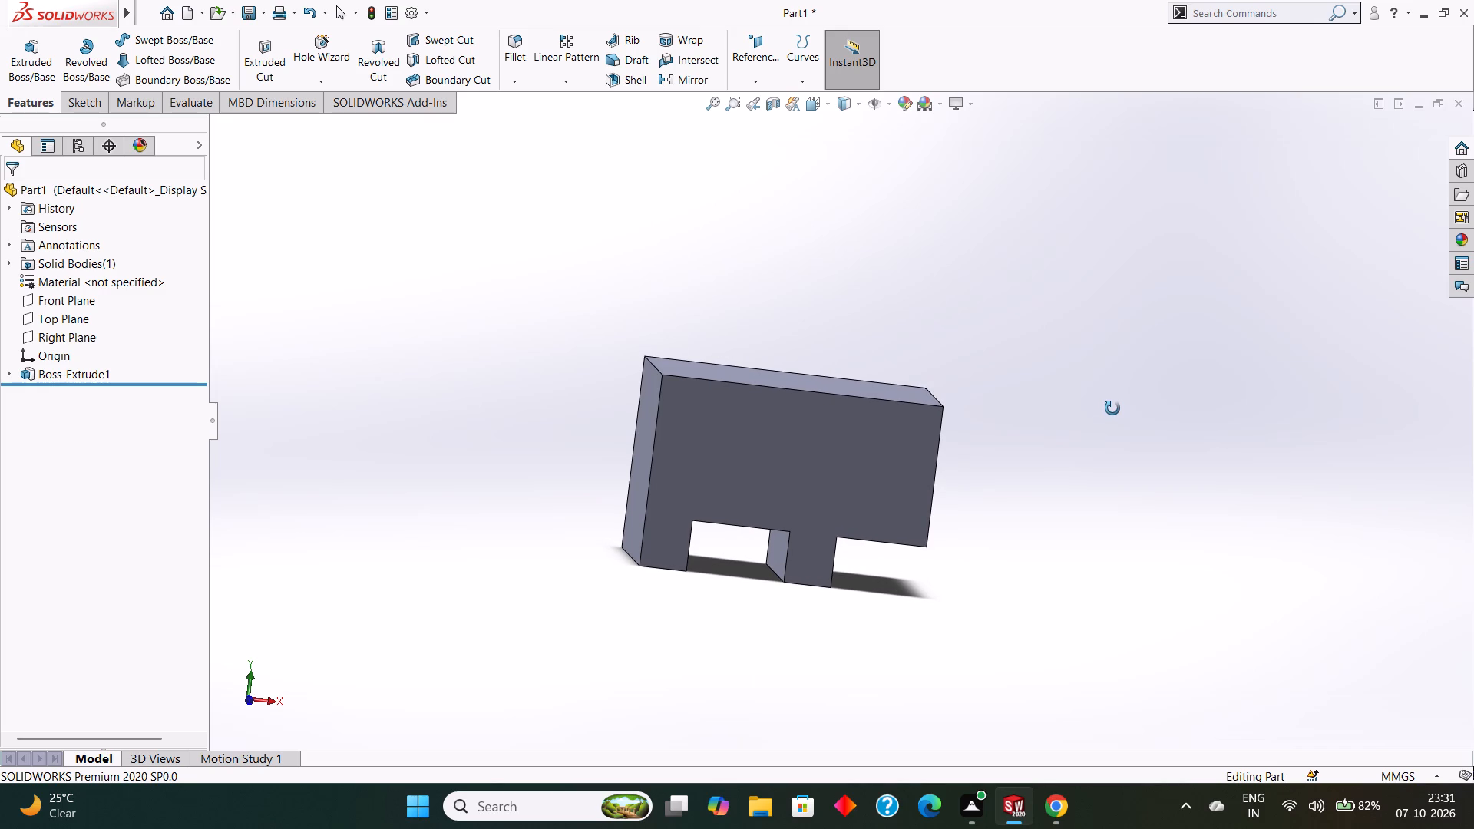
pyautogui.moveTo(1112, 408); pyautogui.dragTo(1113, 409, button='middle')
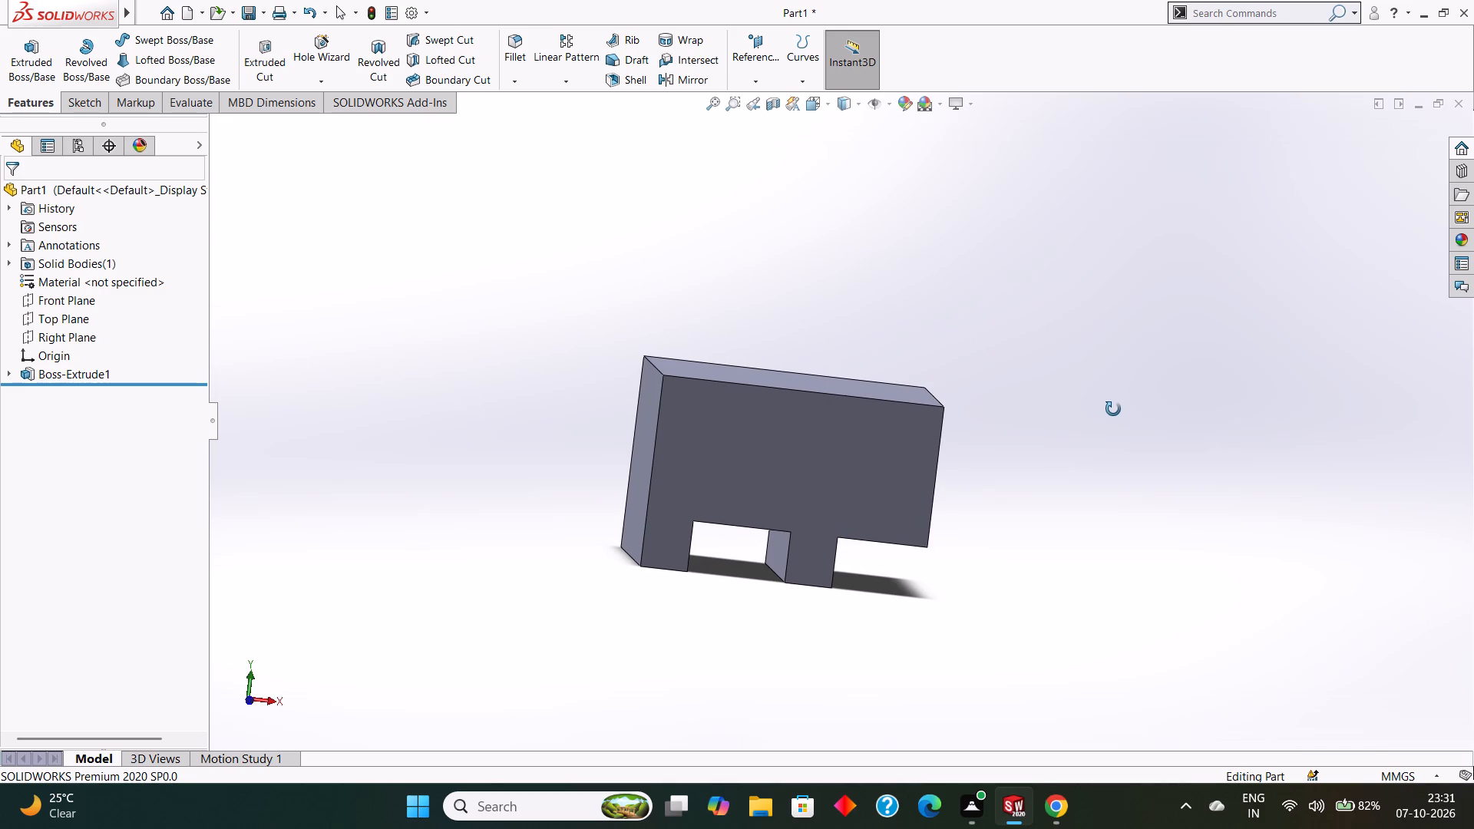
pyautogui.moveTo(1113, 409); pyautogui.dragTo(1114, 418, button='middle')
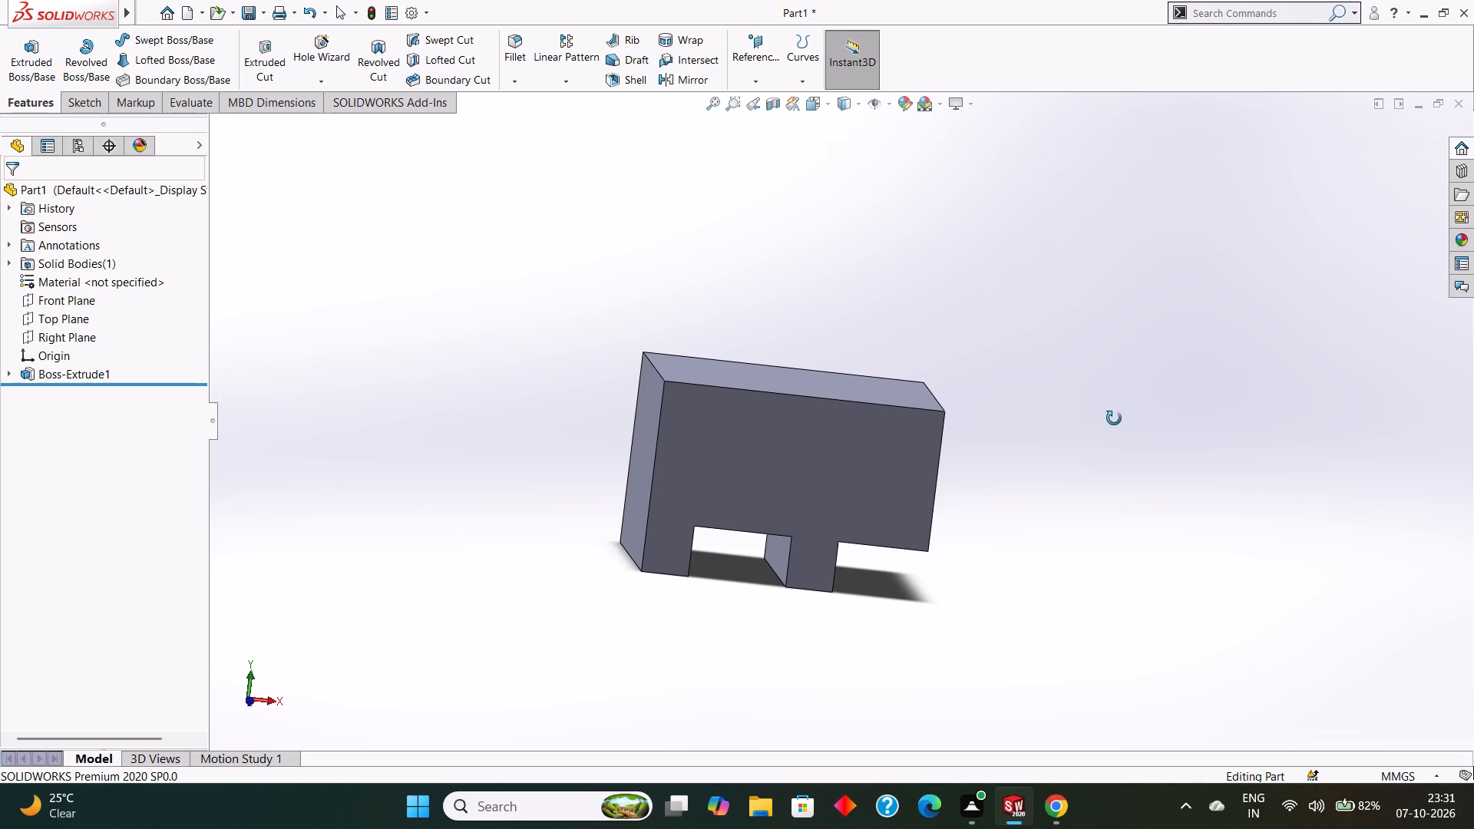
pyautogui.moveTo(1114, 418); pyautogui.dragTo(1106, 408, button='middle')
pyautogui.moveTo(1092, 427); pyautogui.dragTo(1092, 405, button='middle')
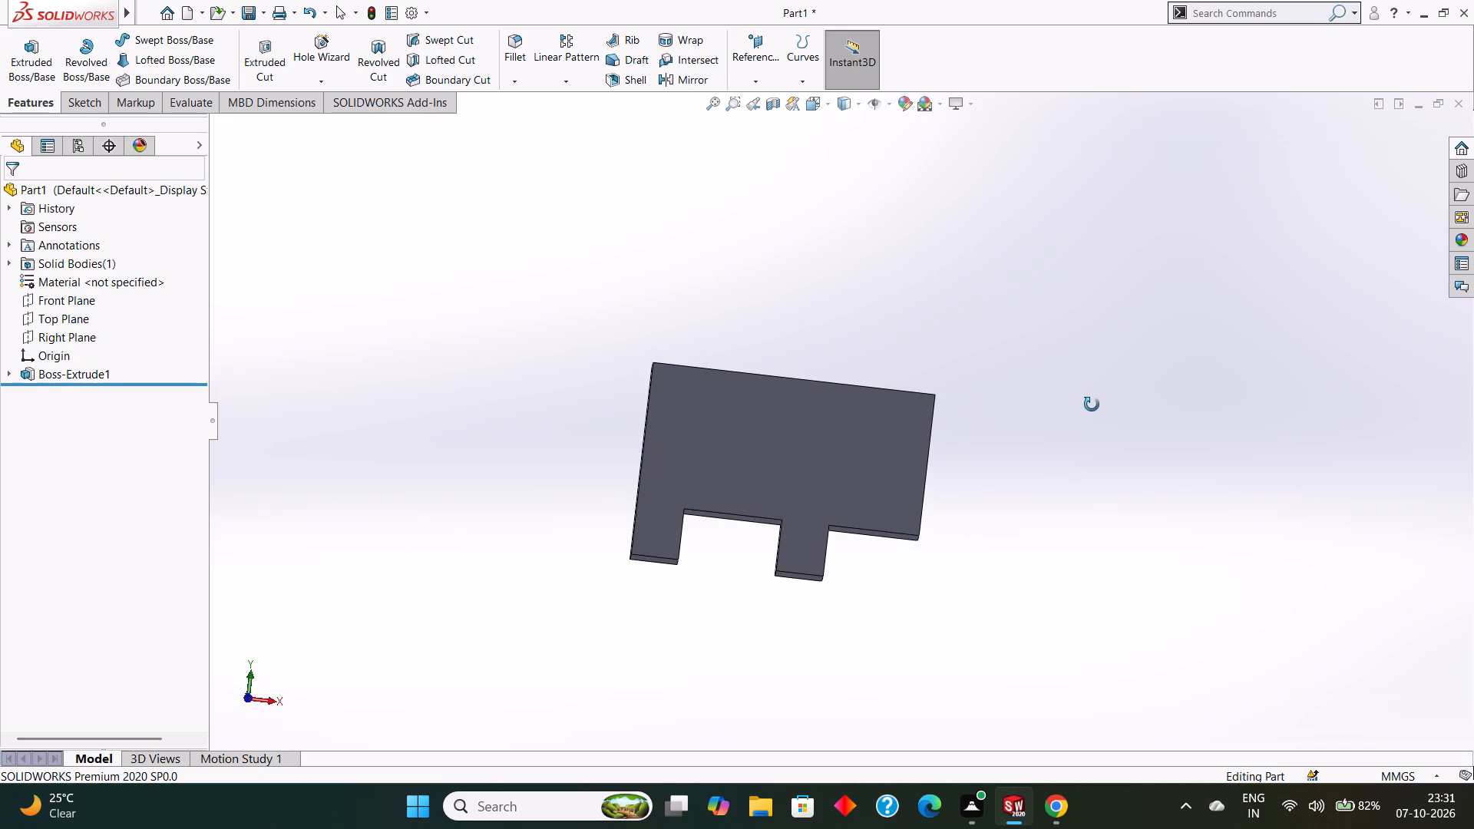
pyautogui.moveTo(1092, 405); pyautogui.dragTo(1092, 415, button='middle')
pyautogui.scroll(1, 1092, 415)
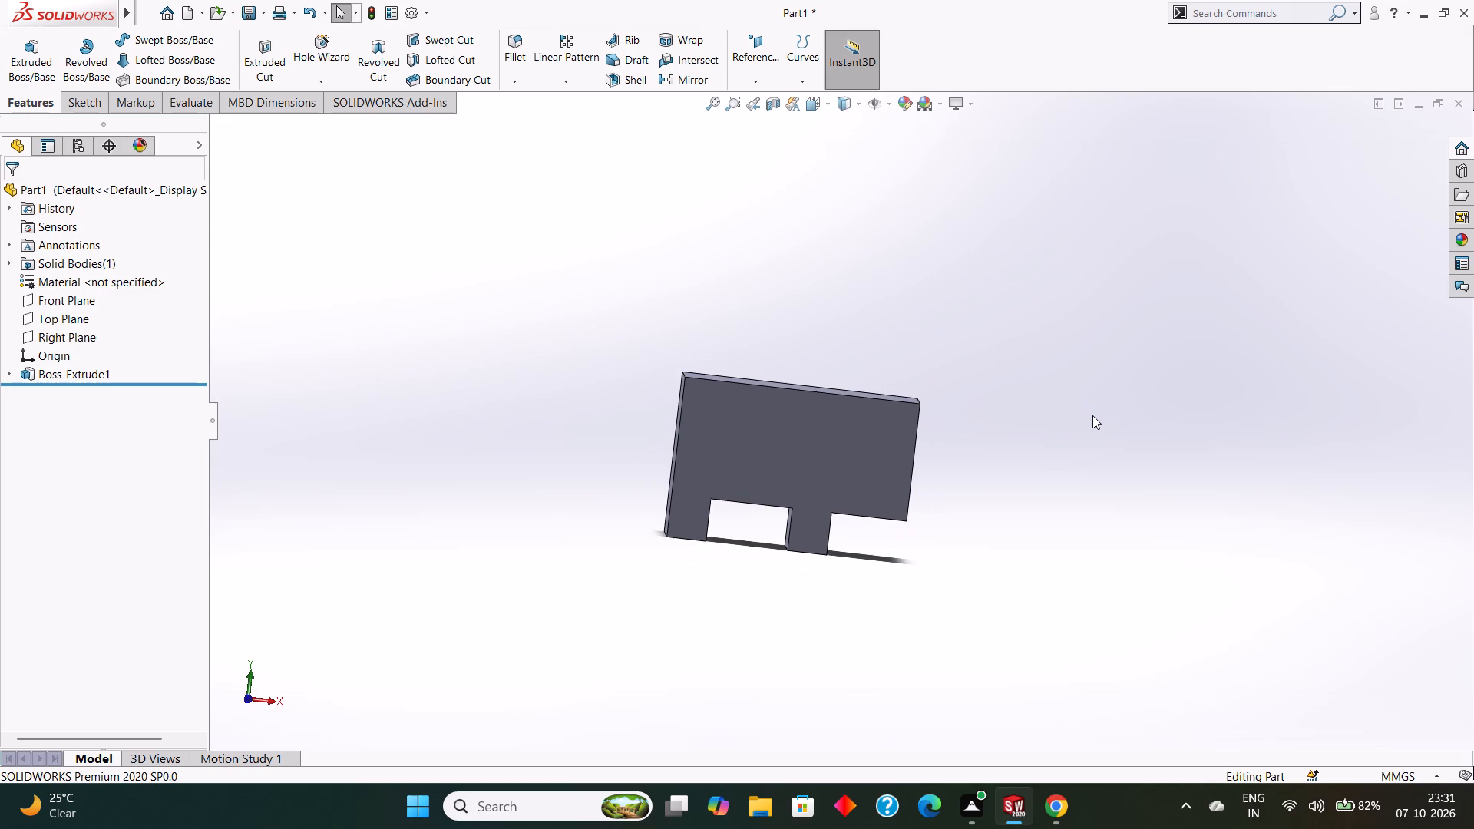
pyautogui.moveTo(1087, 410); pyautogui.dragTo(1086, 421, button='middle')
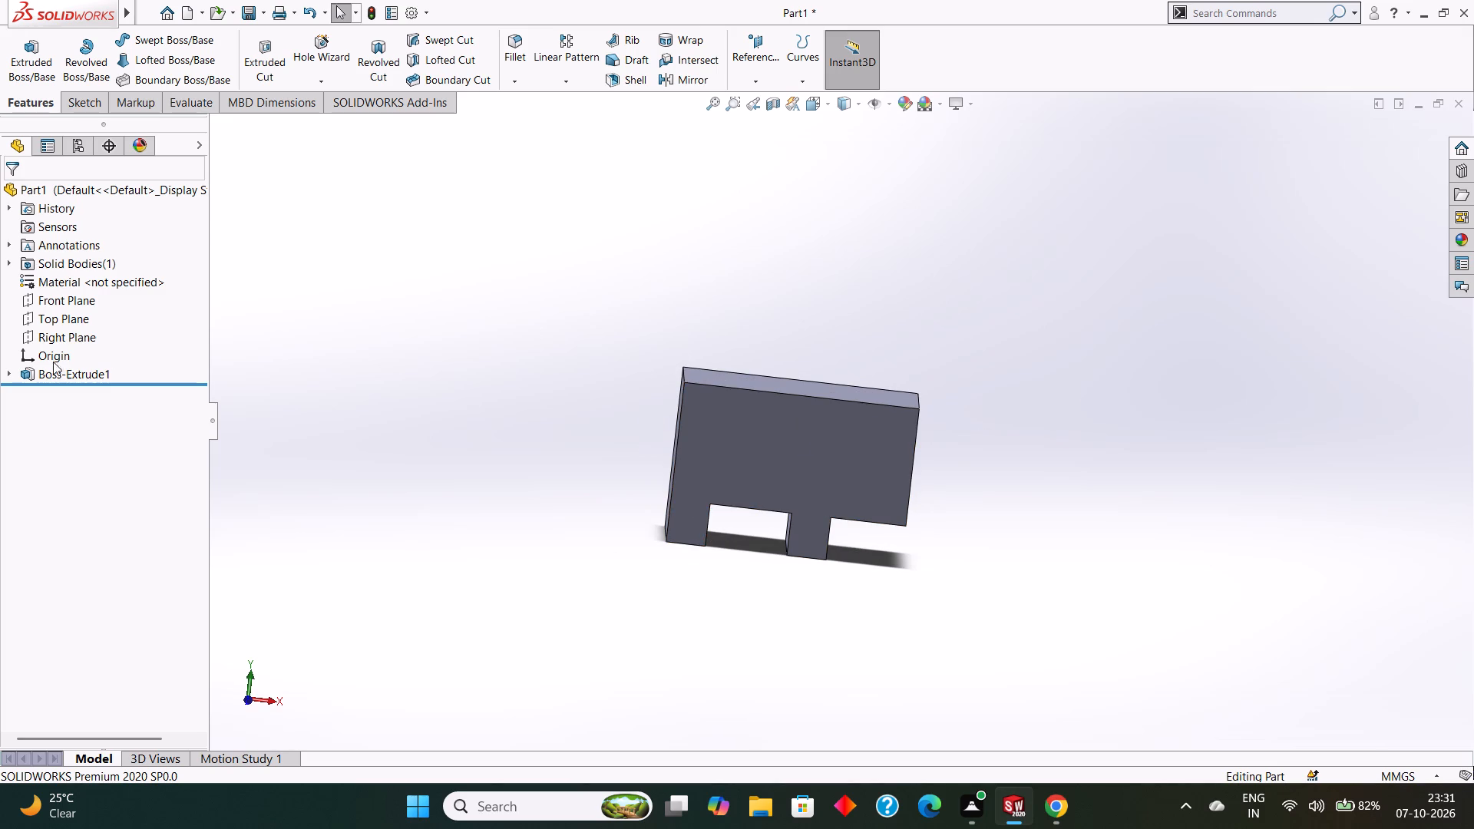
# Undo the boss extrusion to return to the open profile sketch.
pyautogui.hotkey('ctrl', 'z')
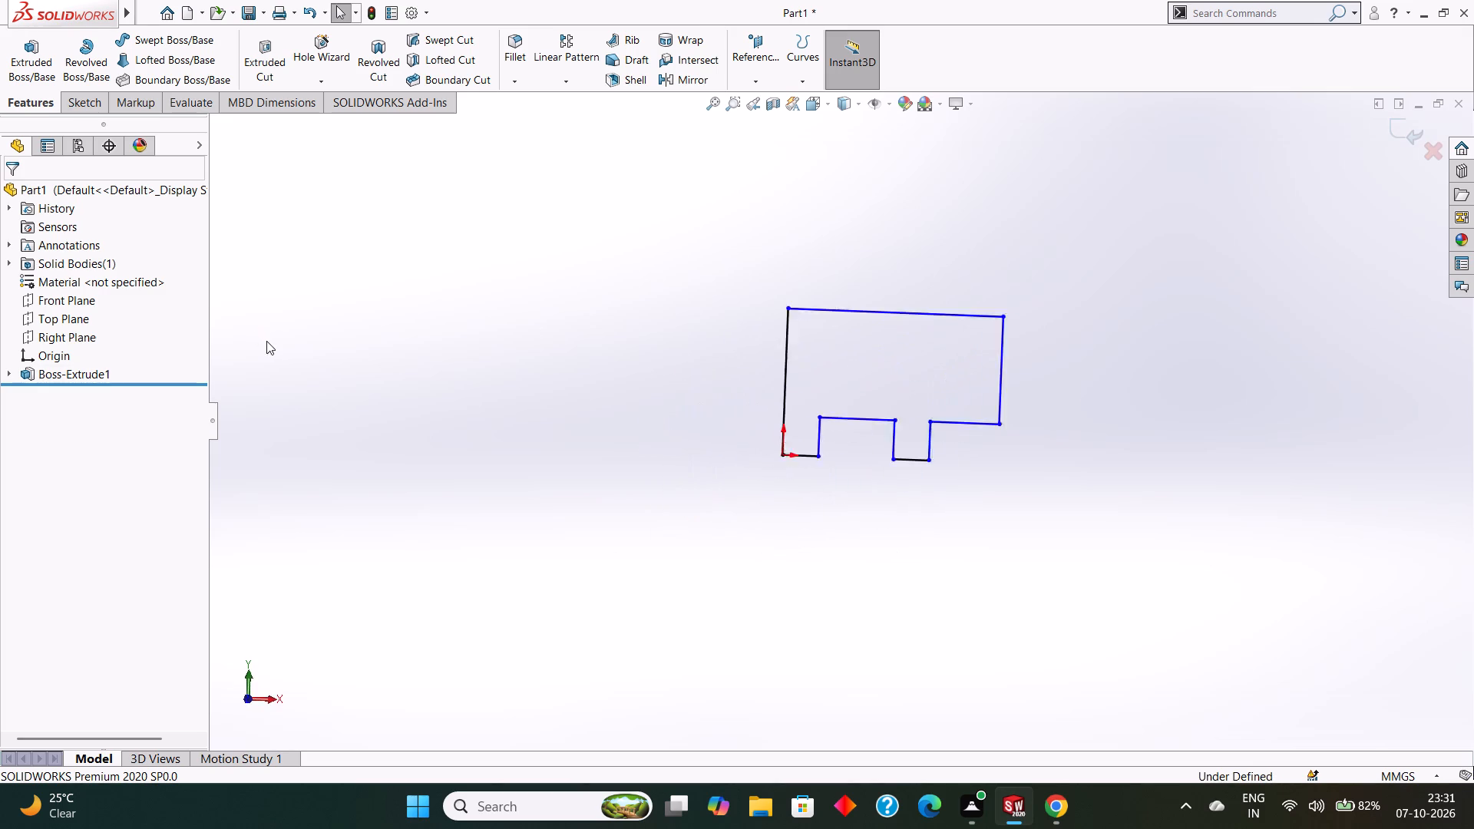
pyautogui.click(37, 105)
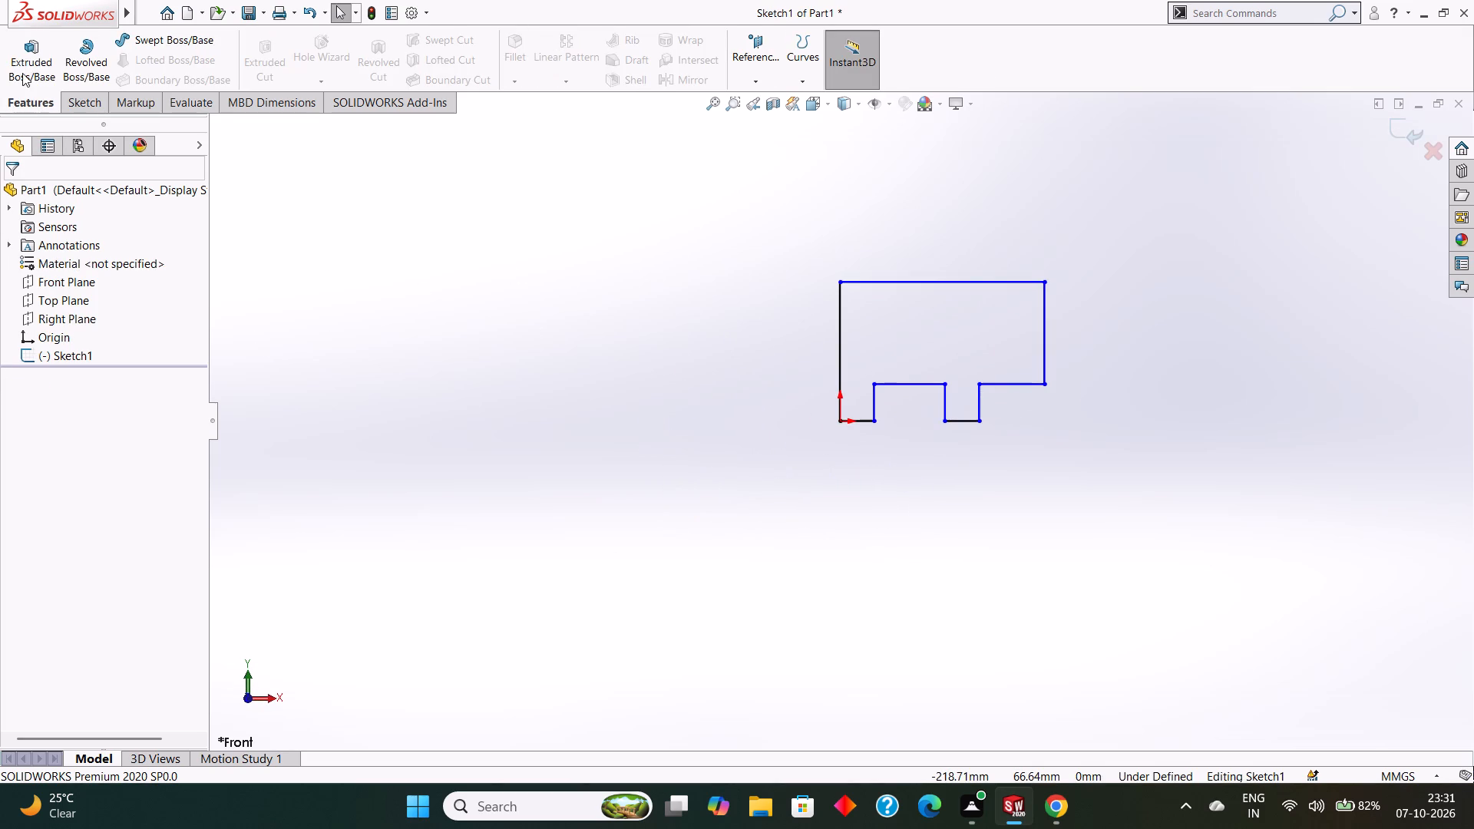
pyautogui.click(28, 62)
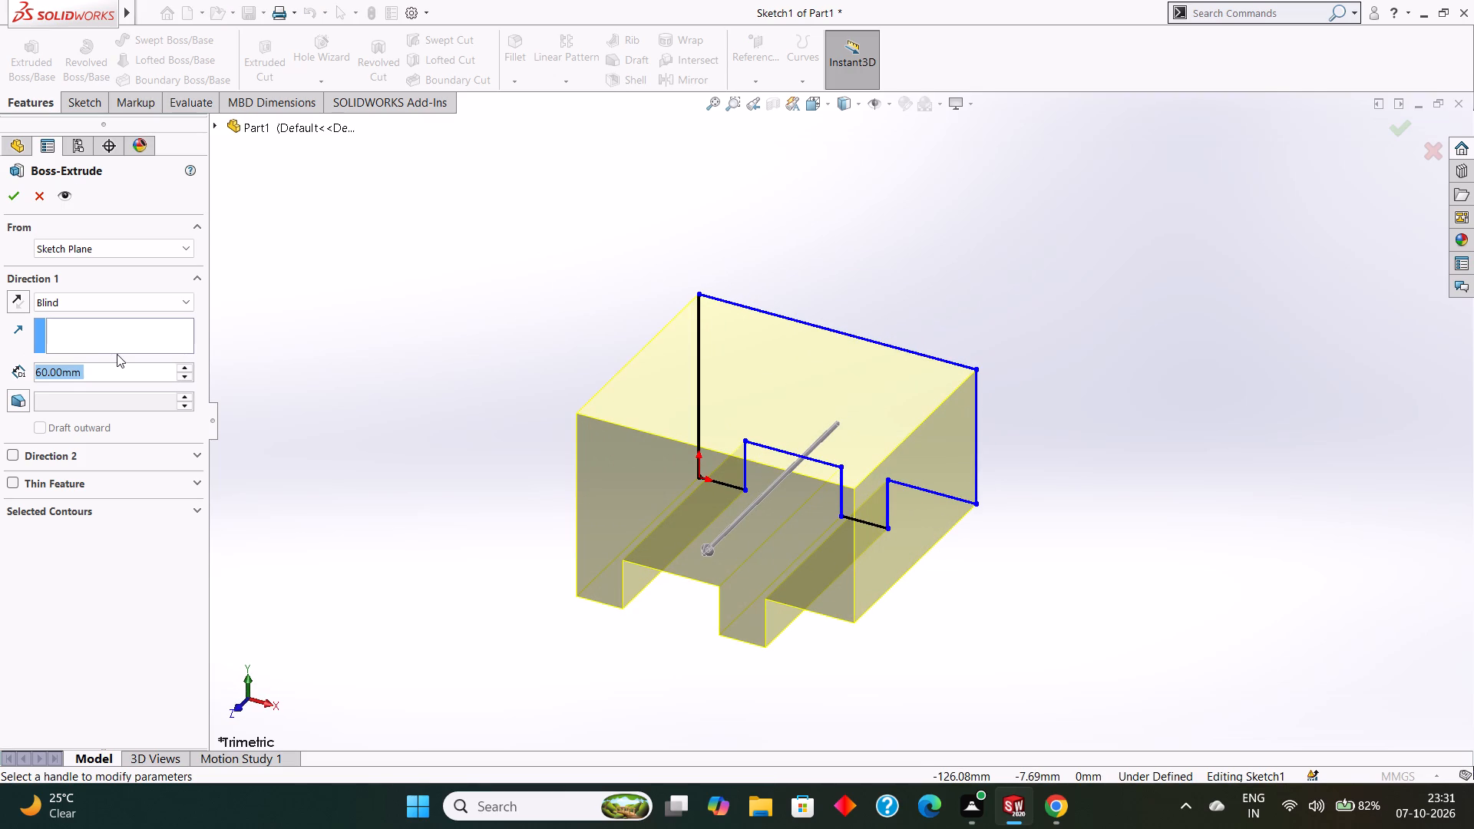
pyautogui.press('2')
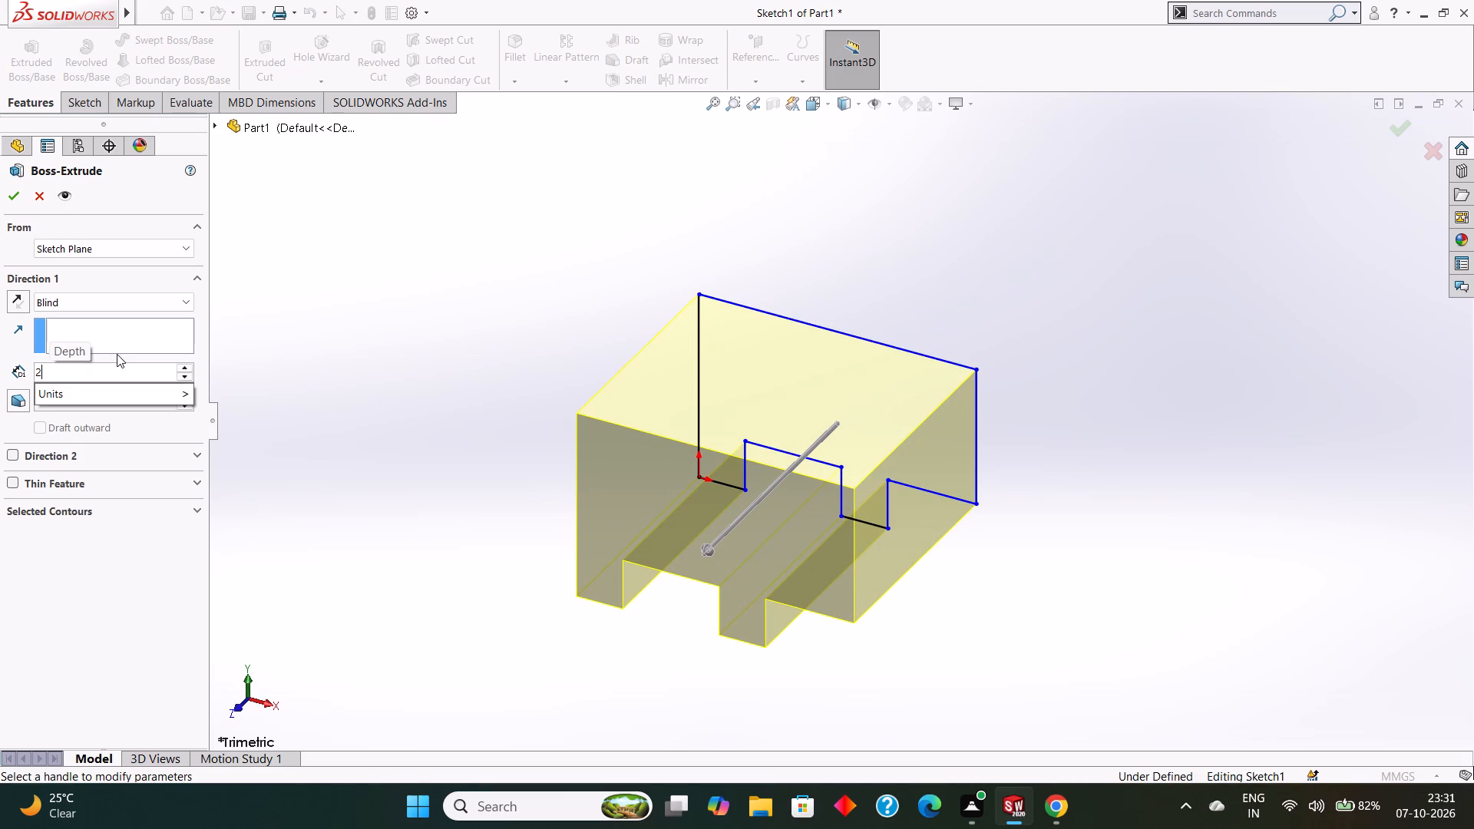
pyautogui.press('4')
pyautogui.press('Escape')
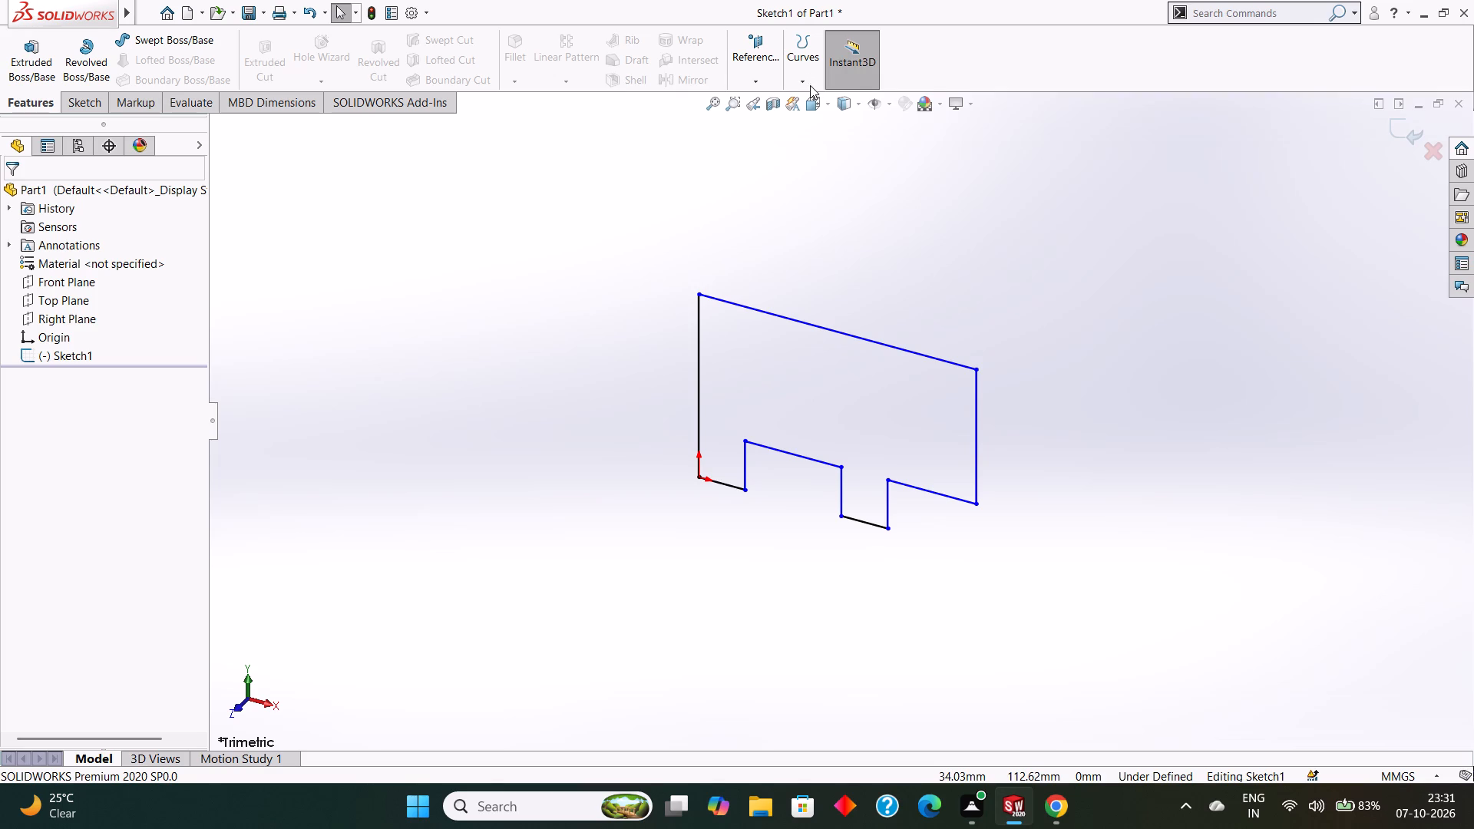
# View the sketch face-on and dimension the bottom edge of the leg at the origin as 12 mm.
pyautogui.click(861, 106)
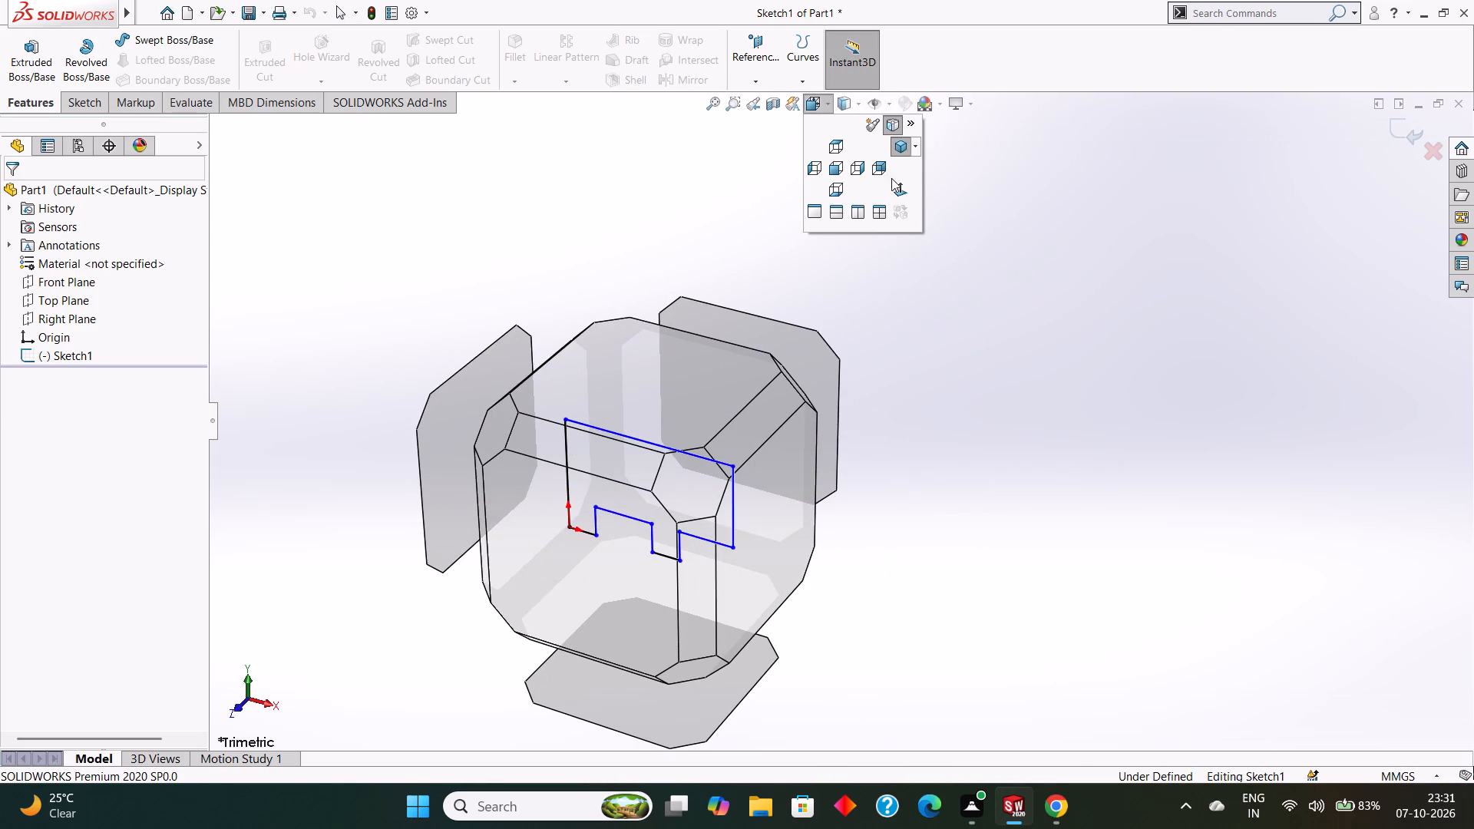
pyautogui.click(901, 184)
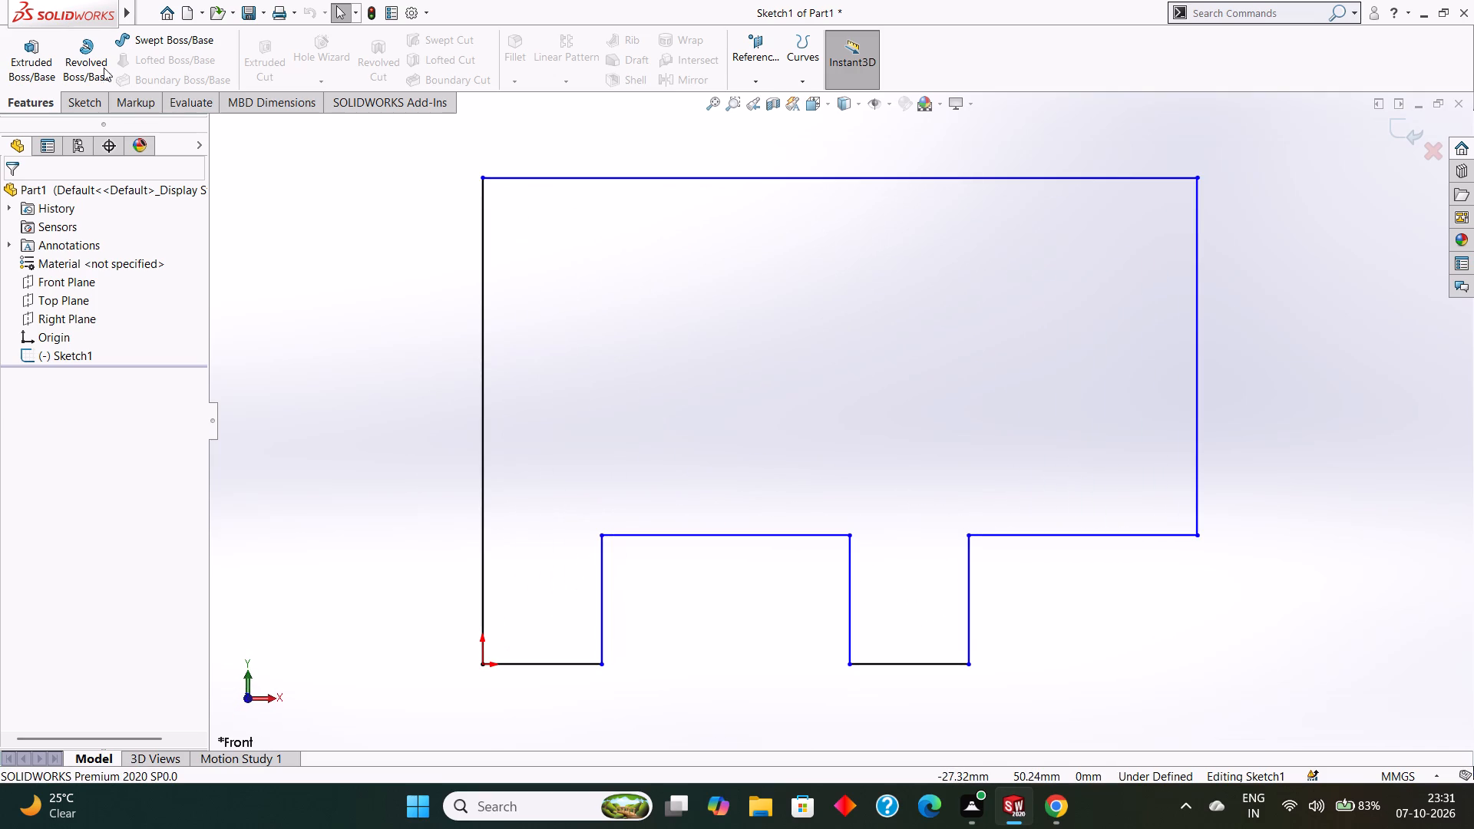
pyautogui.click(77, 101)
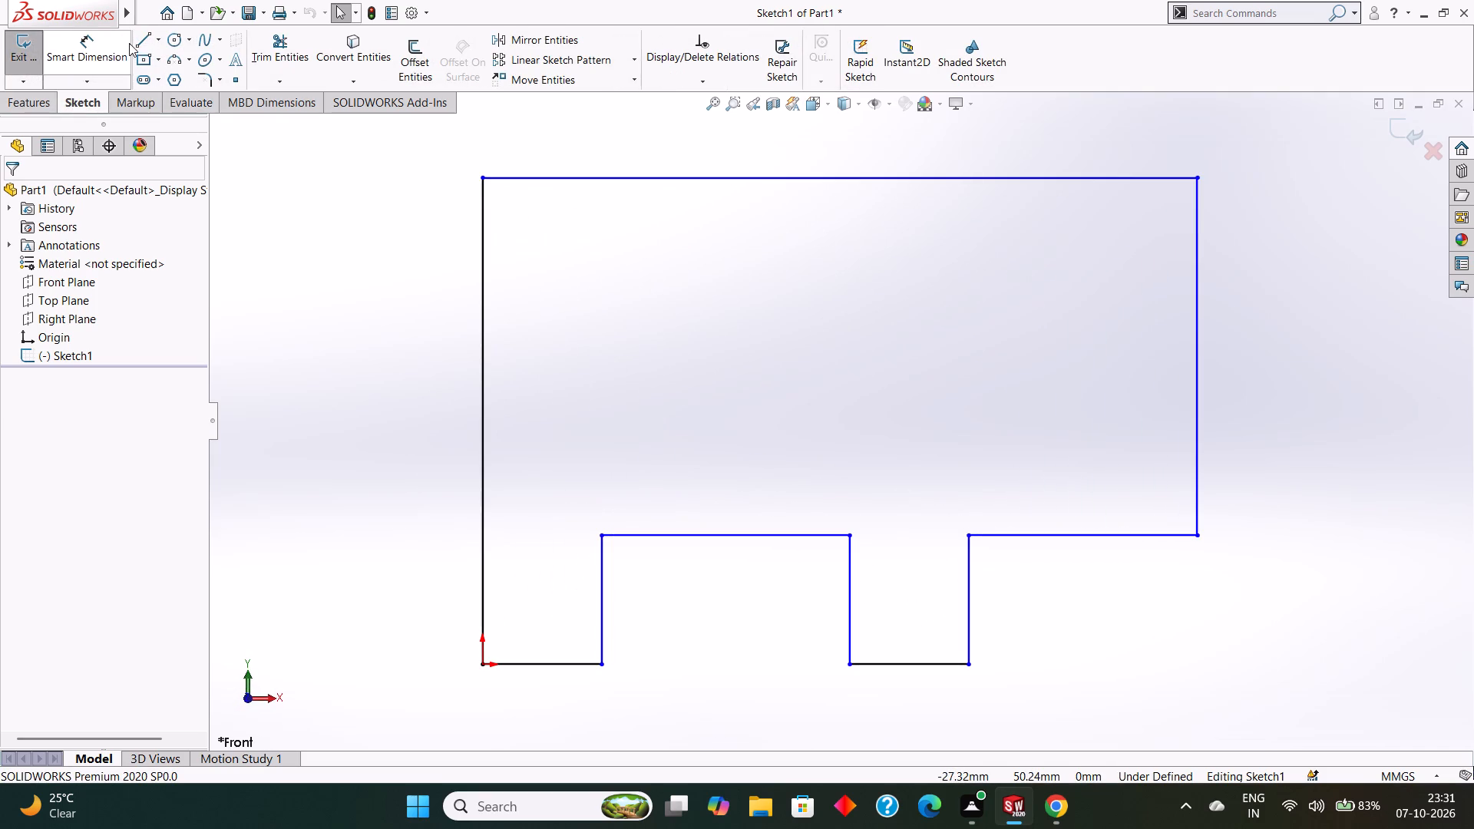
pyautogui.click(104, 44)
pyautogui.scroll(2, 613, 336)
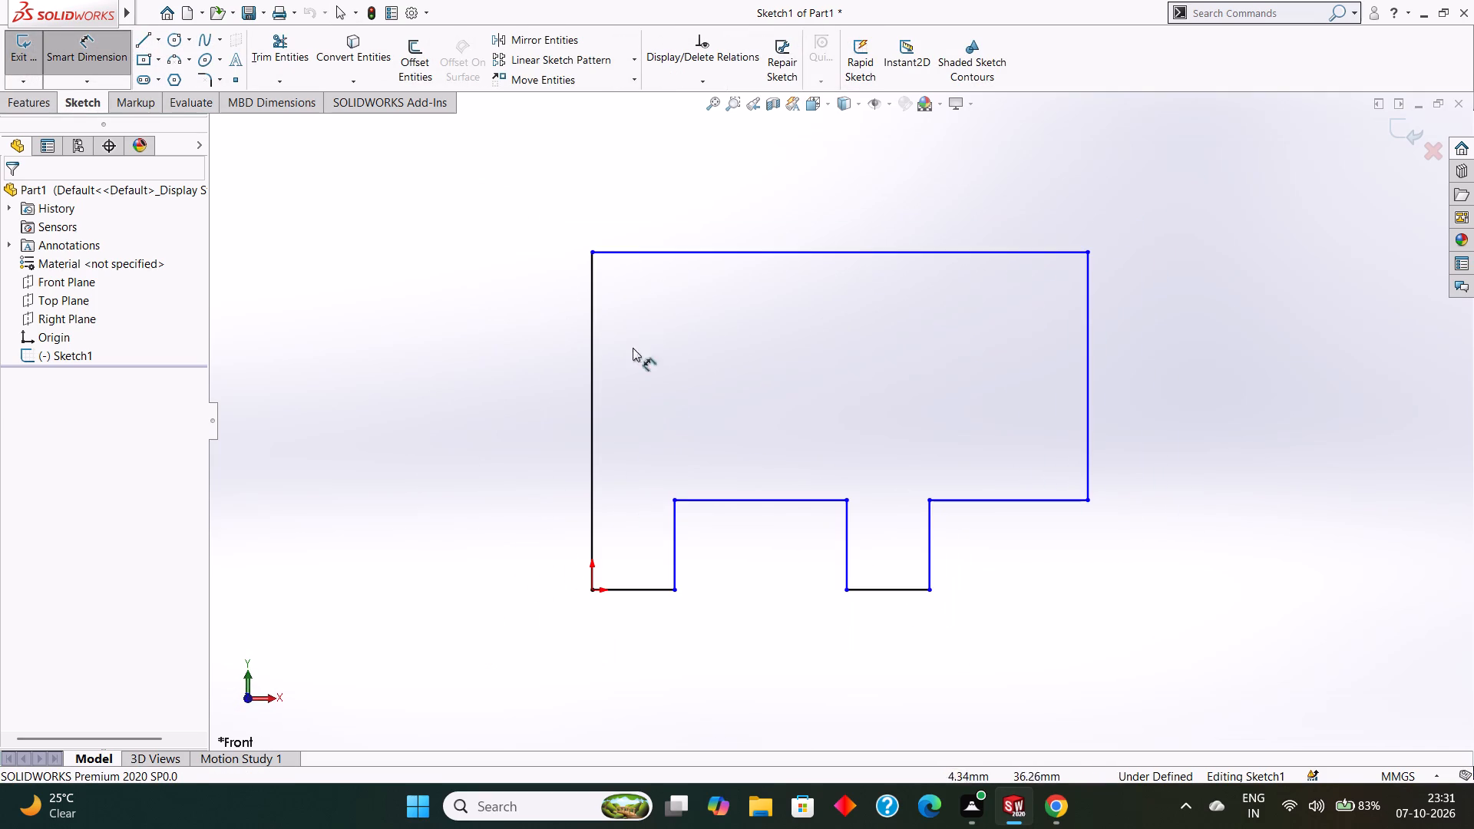
pyautogui.click(629, 590)
pyautogui.click(627, 645)
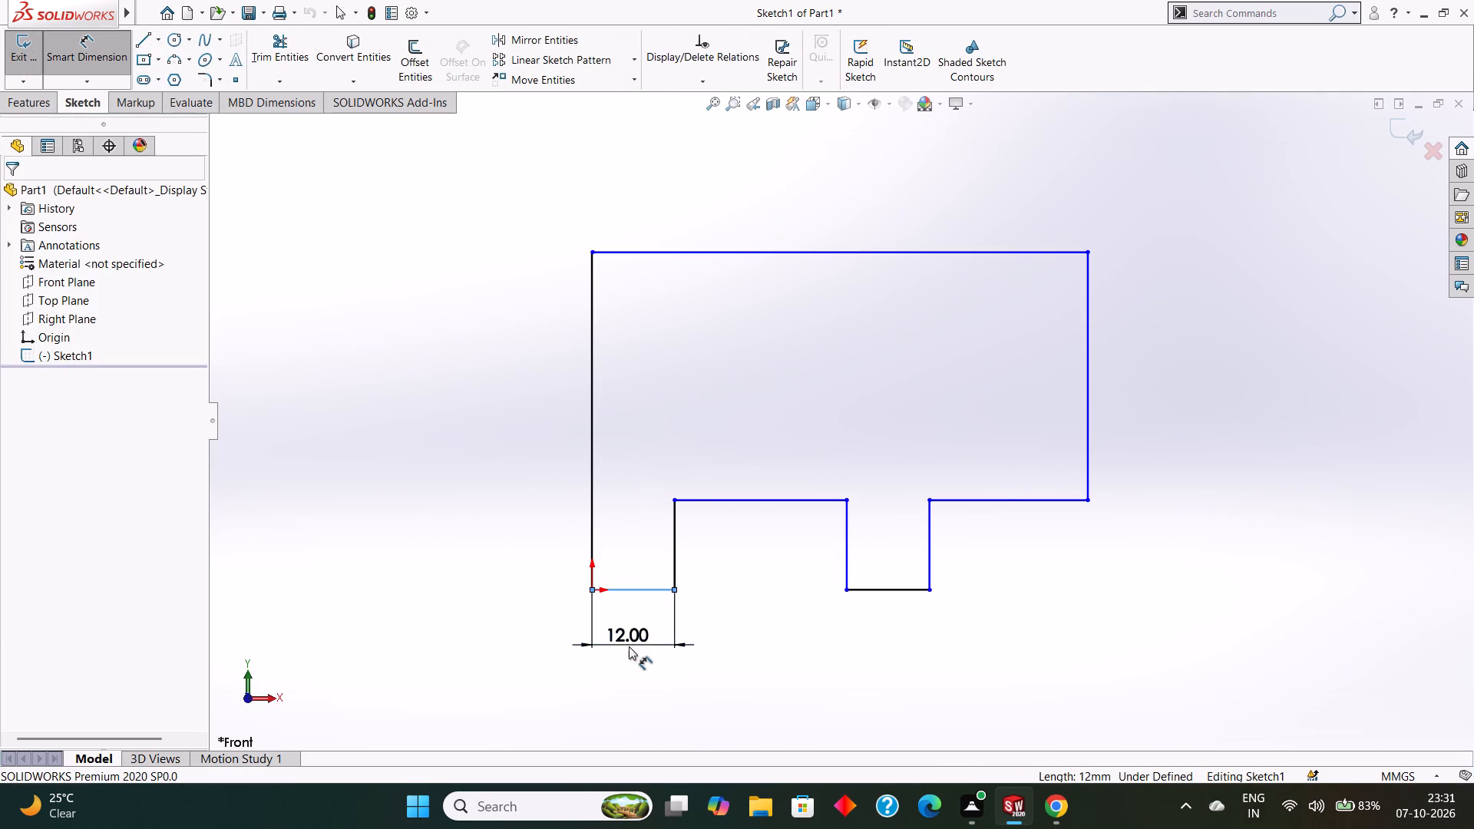
pyautogui.click(564, 626)
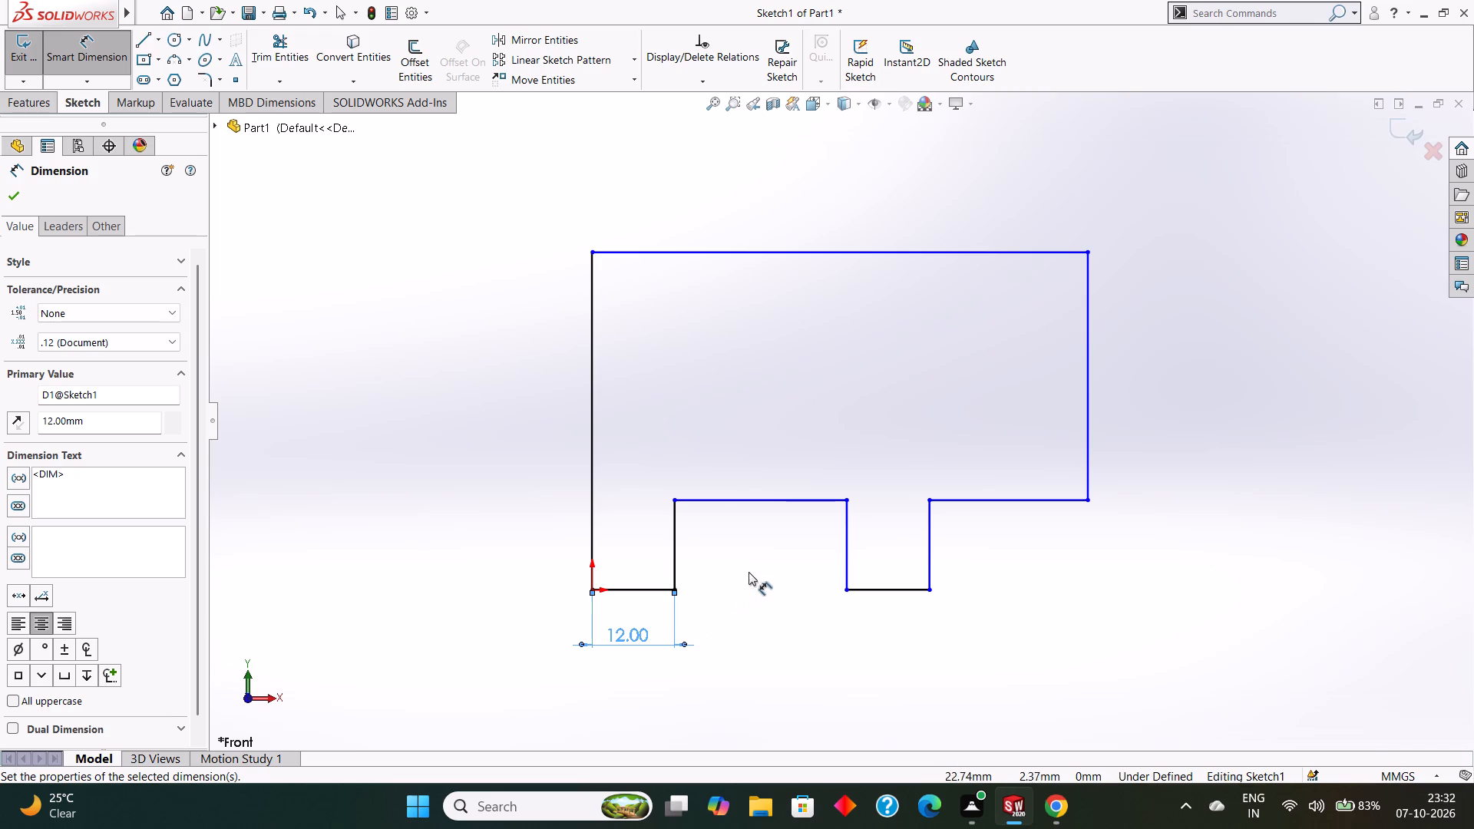
# Dimension the notch between the legs with a 13 mm depth and a 25 mm width.
pyautogui.click(673, 529)
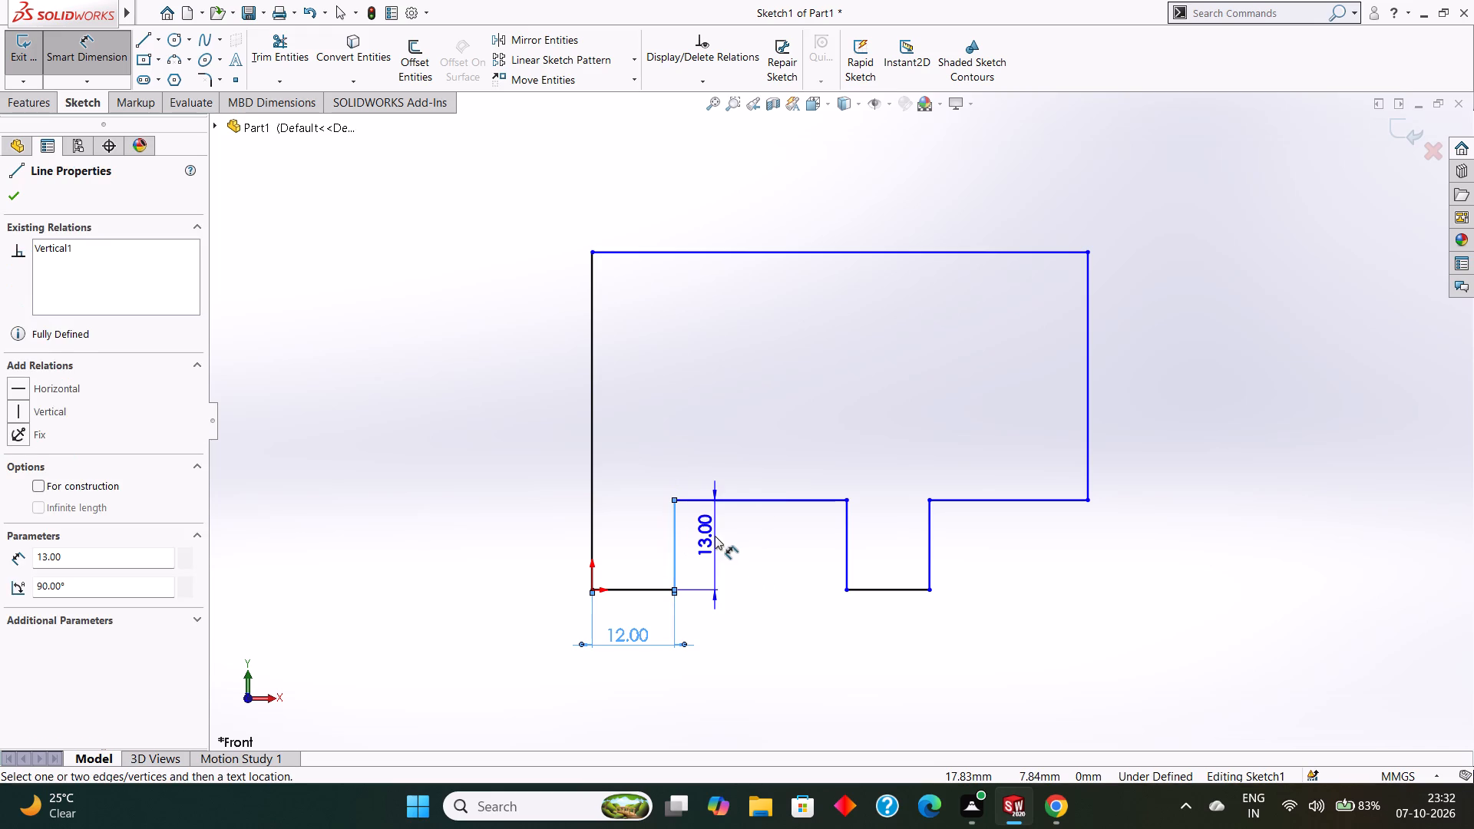
pyautogui.click(715, 536)
pyautogui.click(655, 512)
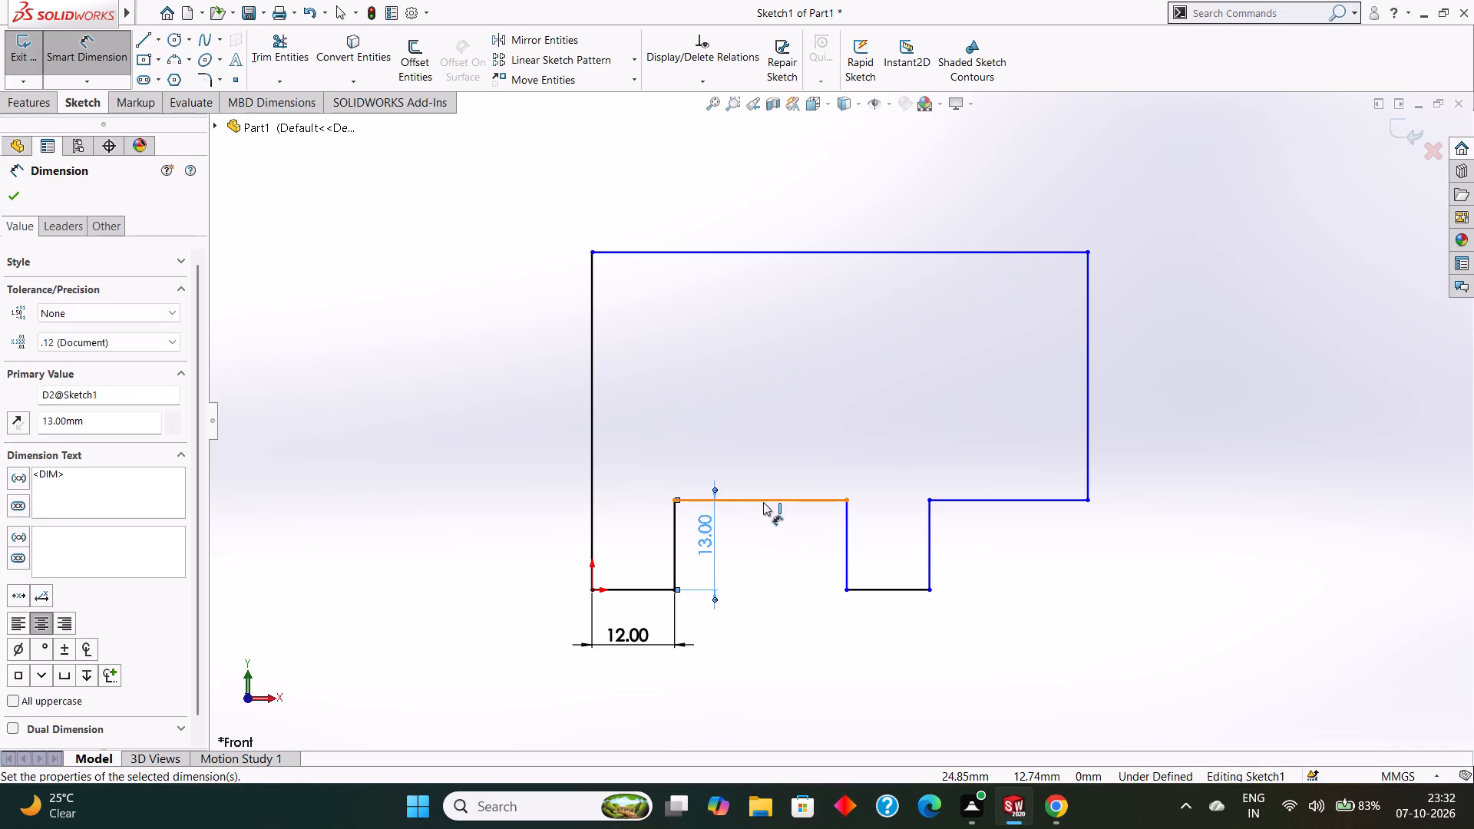
pyautogui.click(763, 502)
pyautogui.click(764, 558)
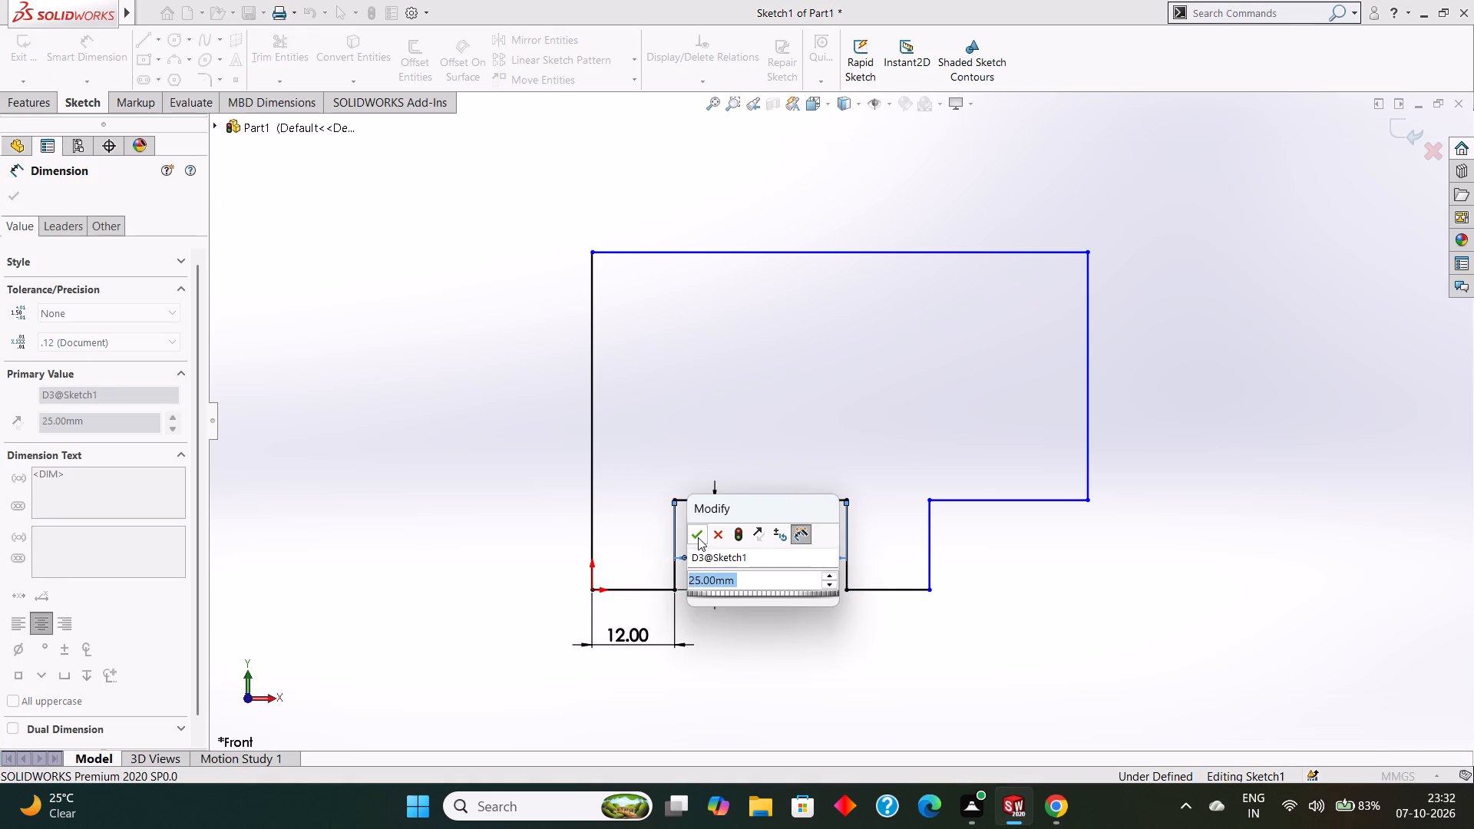
pyautogui.click(698, 537)
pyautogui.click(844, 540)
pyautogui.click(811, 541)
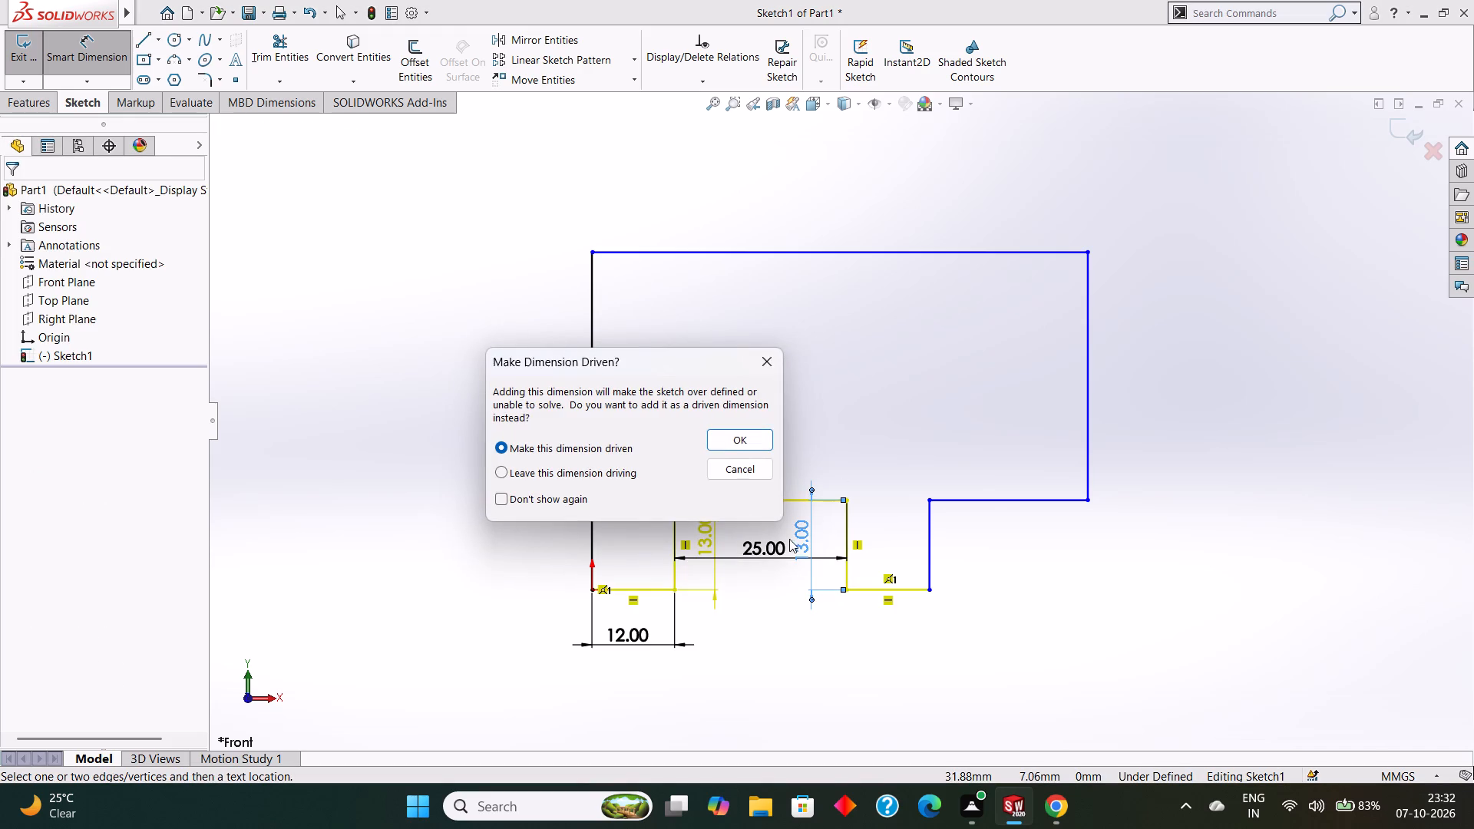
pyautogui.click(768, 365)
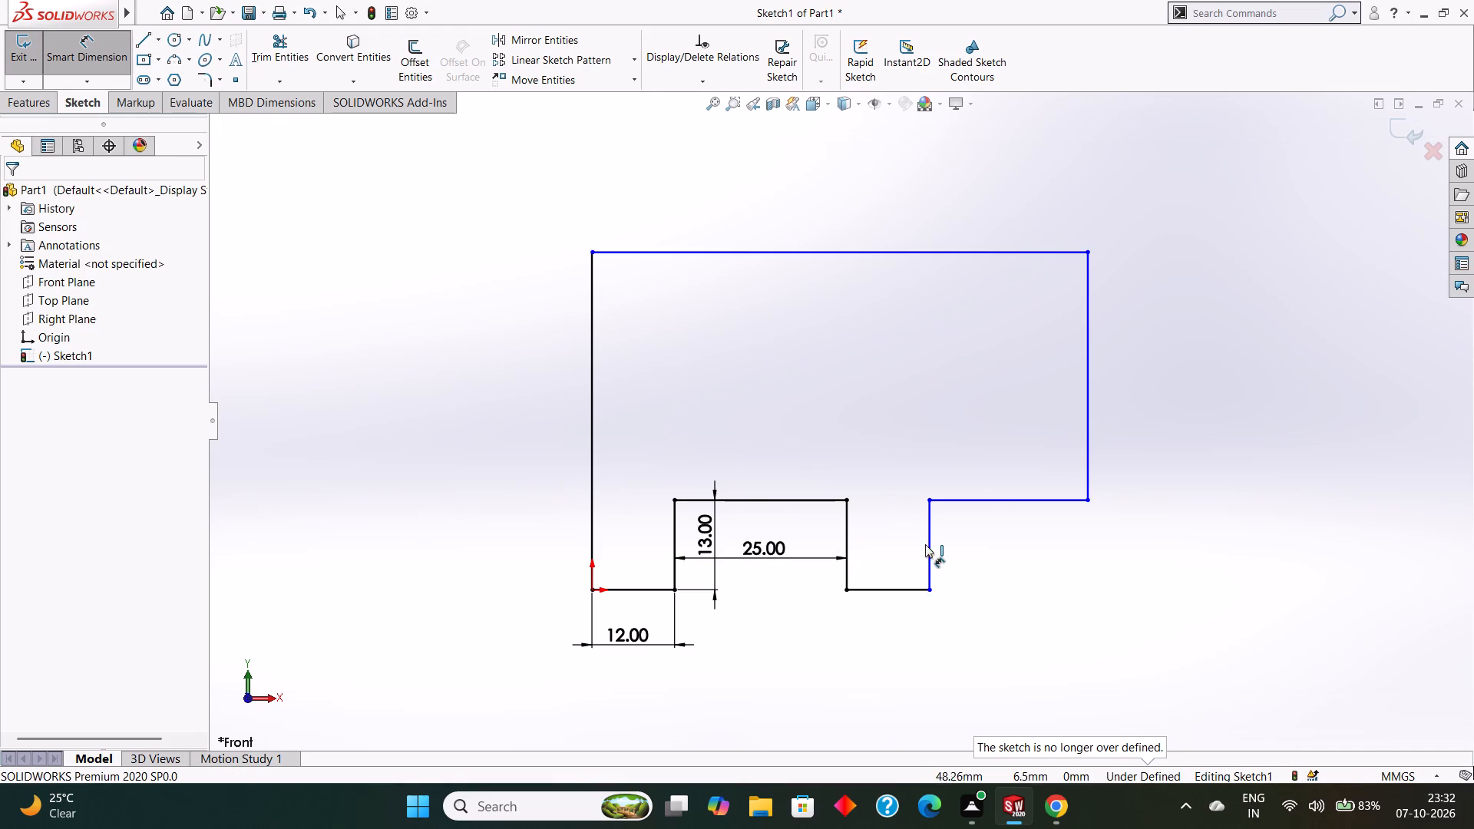
# Dimension the outer vertical edge of the second leg as 13 mm.
pyautogui.click(927, 543)
pyautogui.click(960, 543)
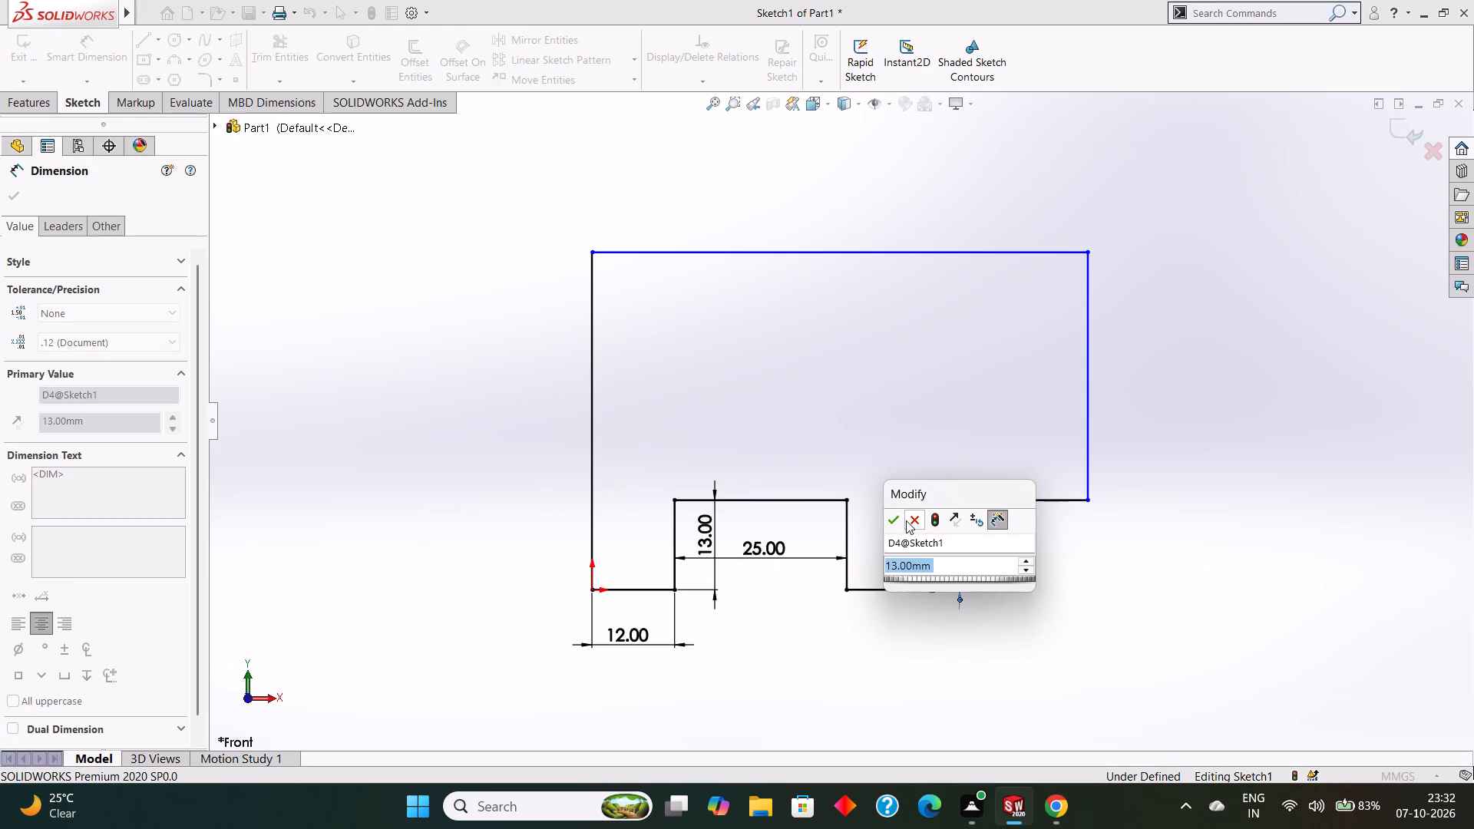
pyautogui.click(896, 516)
# Dimension the profile's long vertical edge farthest from the origin, set it to 60 mm, and finish dimensioning.
pyautogui.moveTo(1086, 389); pyautogui.dragTo(1096, 390)
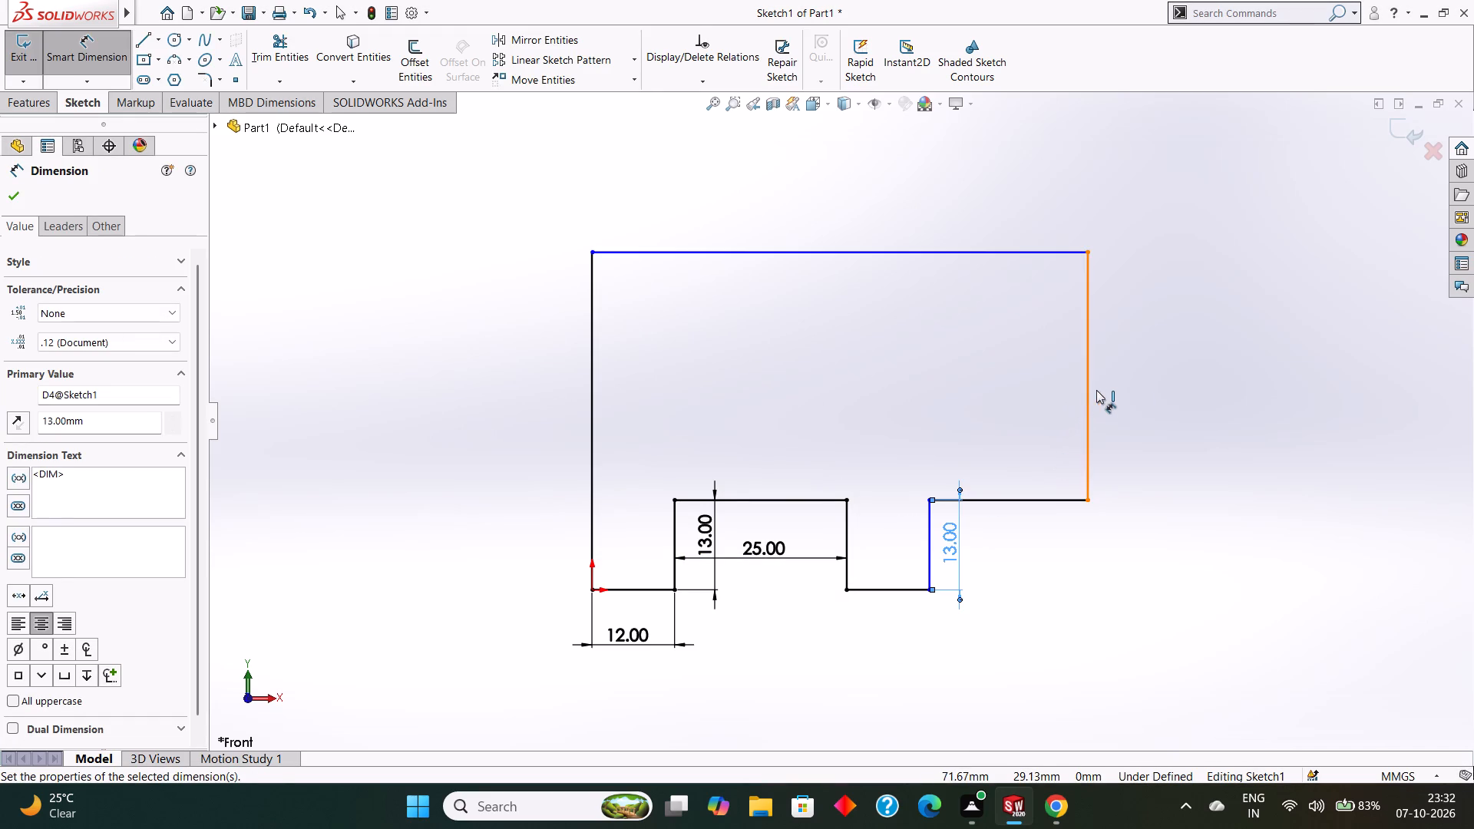
pyautogui.moveTo(1096, 390); pyautogui.dragTo(1112, 393)
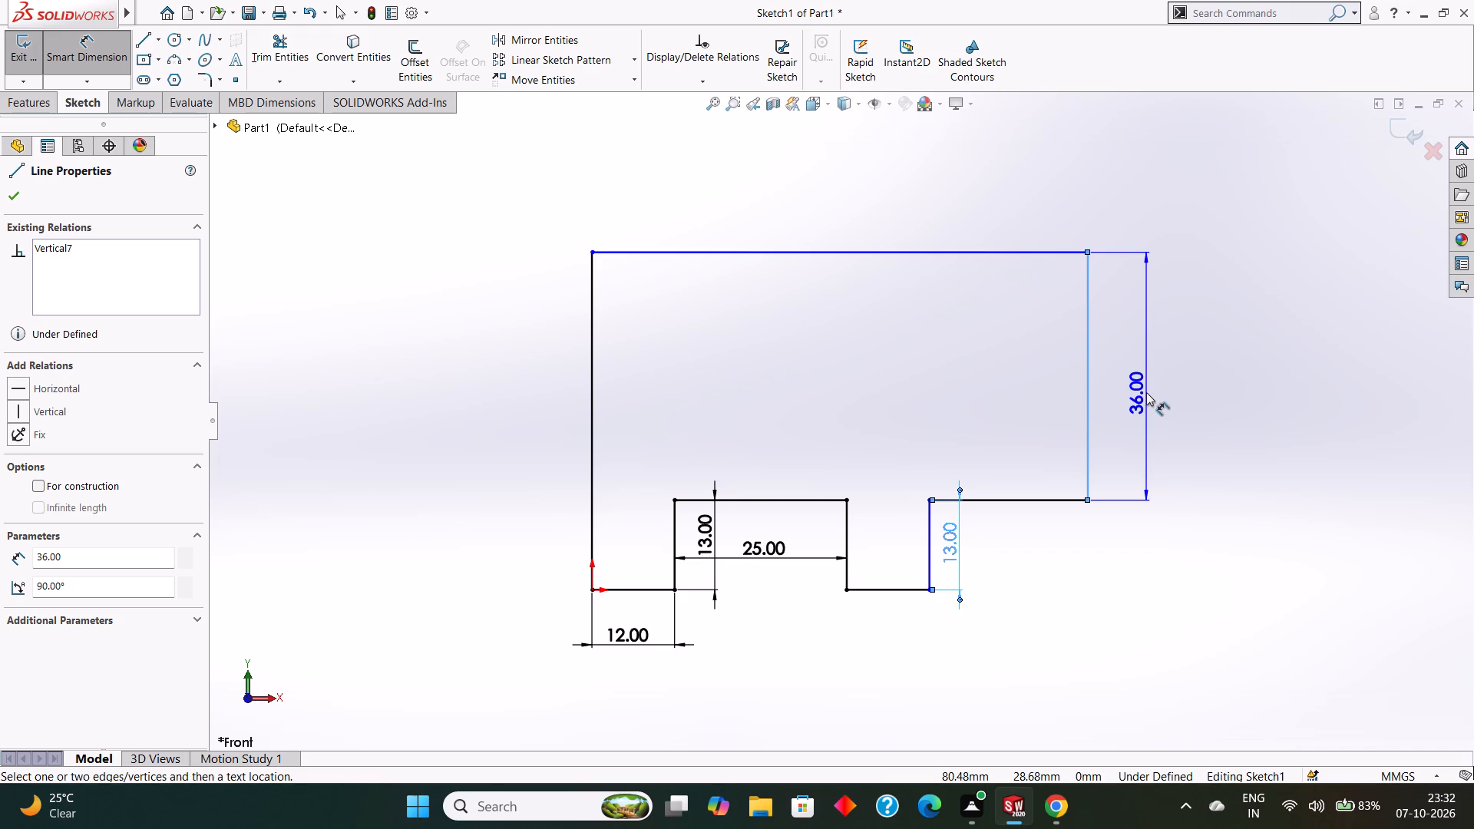
pyautogui.click(1146, 391)
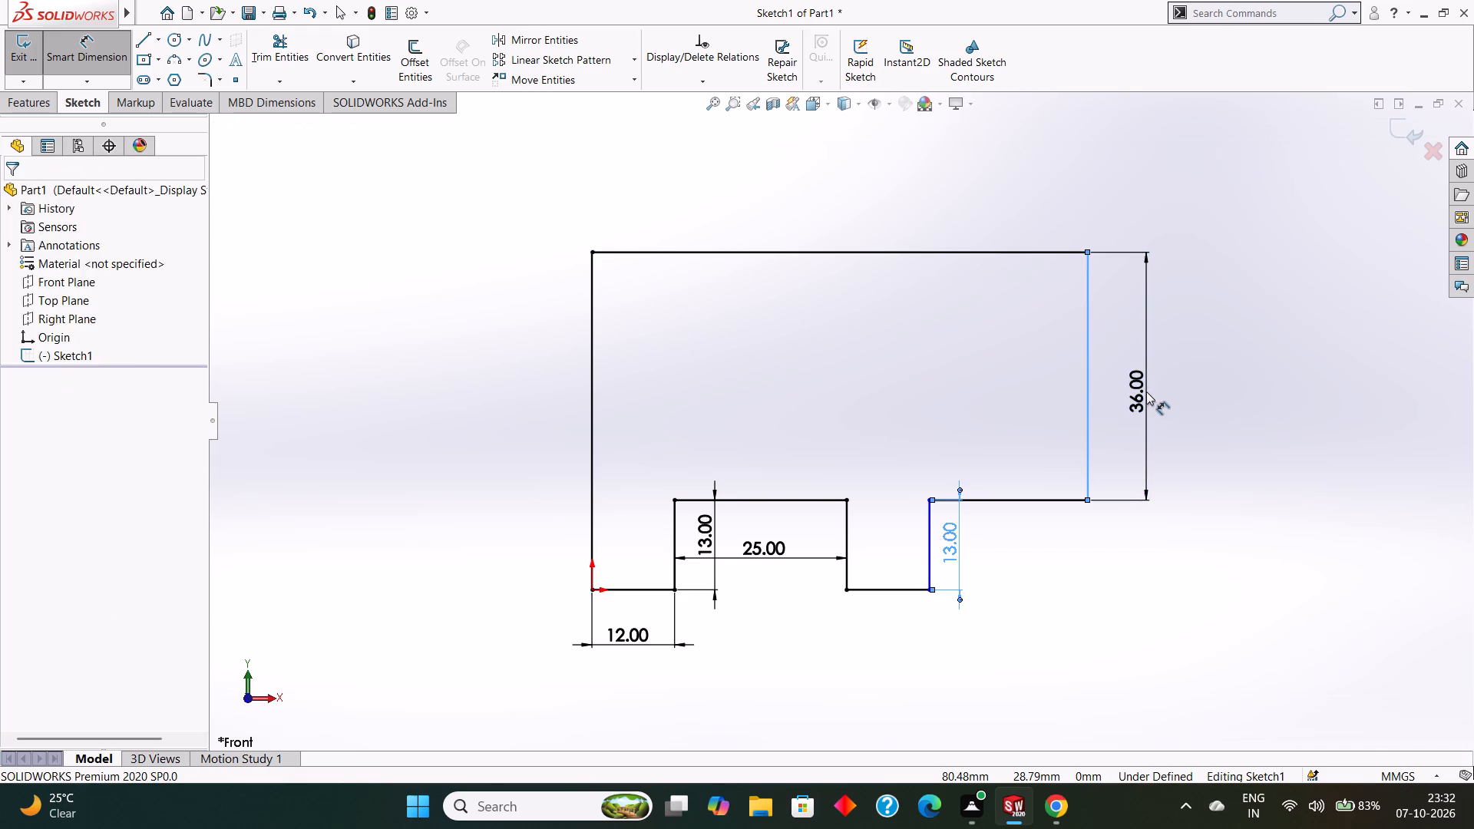
pyautogui.write('60')
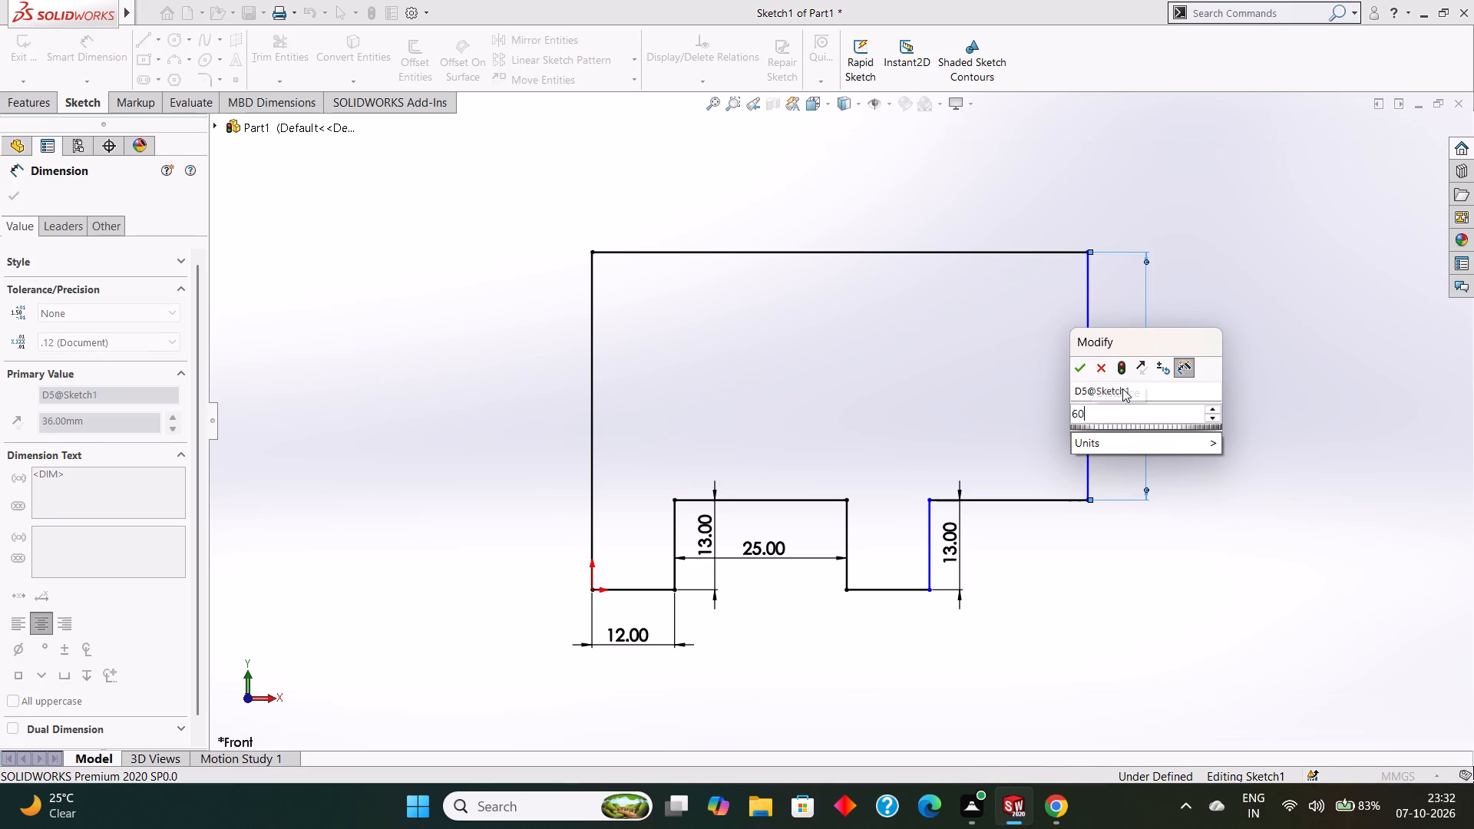
pyautogui.press('Return')
pyautogui.scroll(1, 1122, 388)
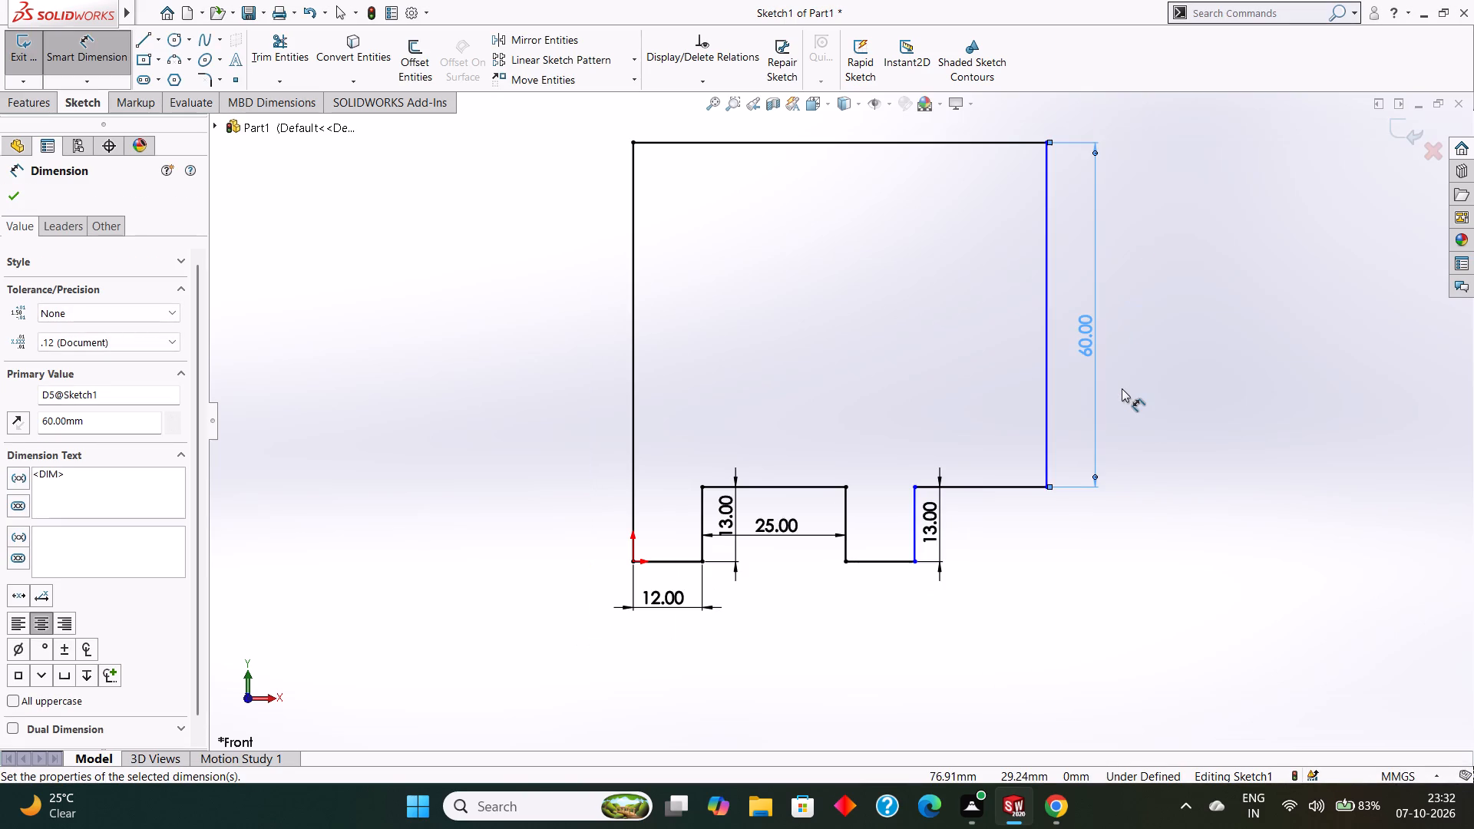
pyautogui.scroll(1, 1122, 388)
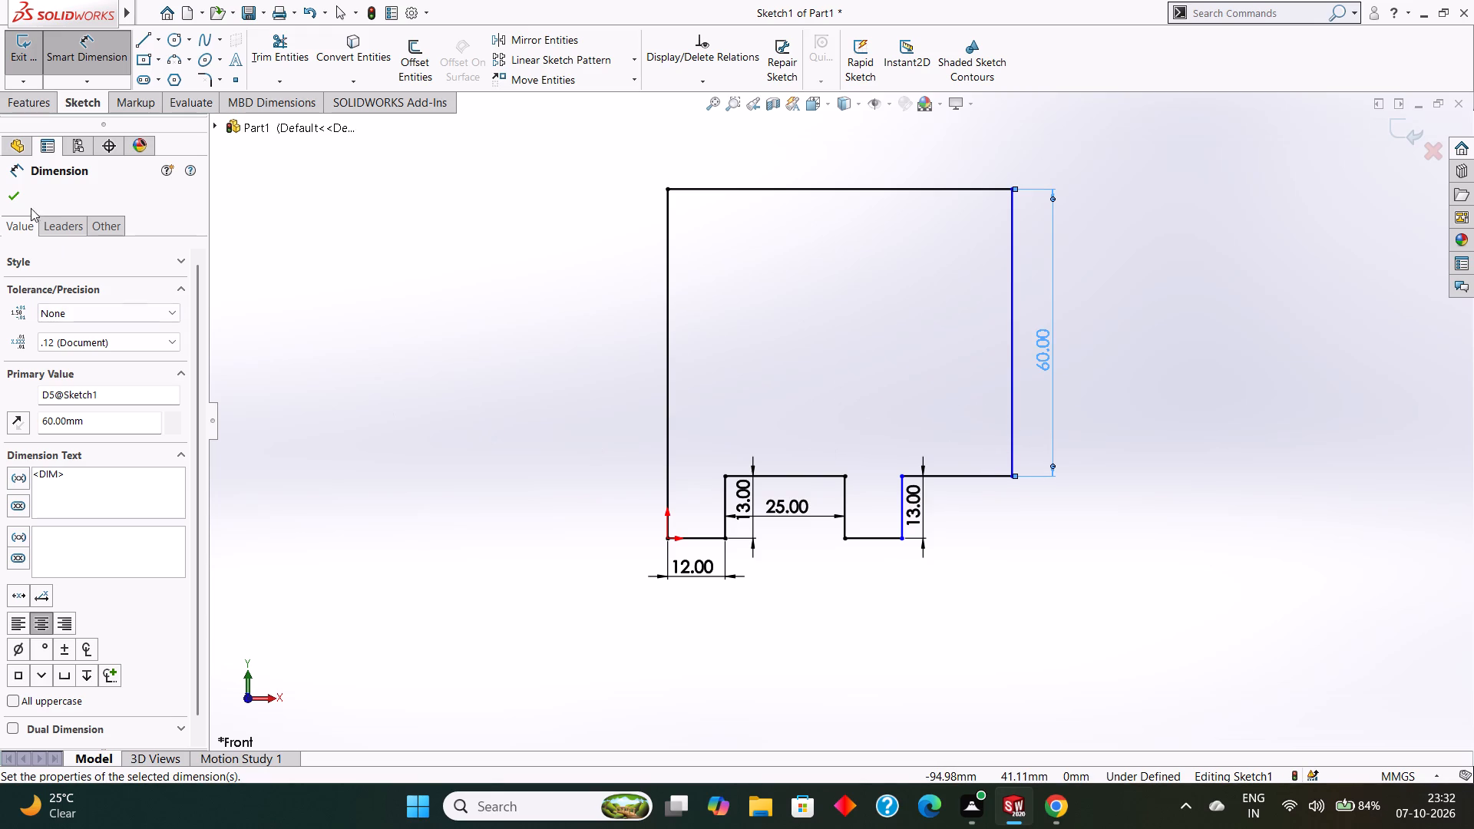
pyautogui.click(10, 196)
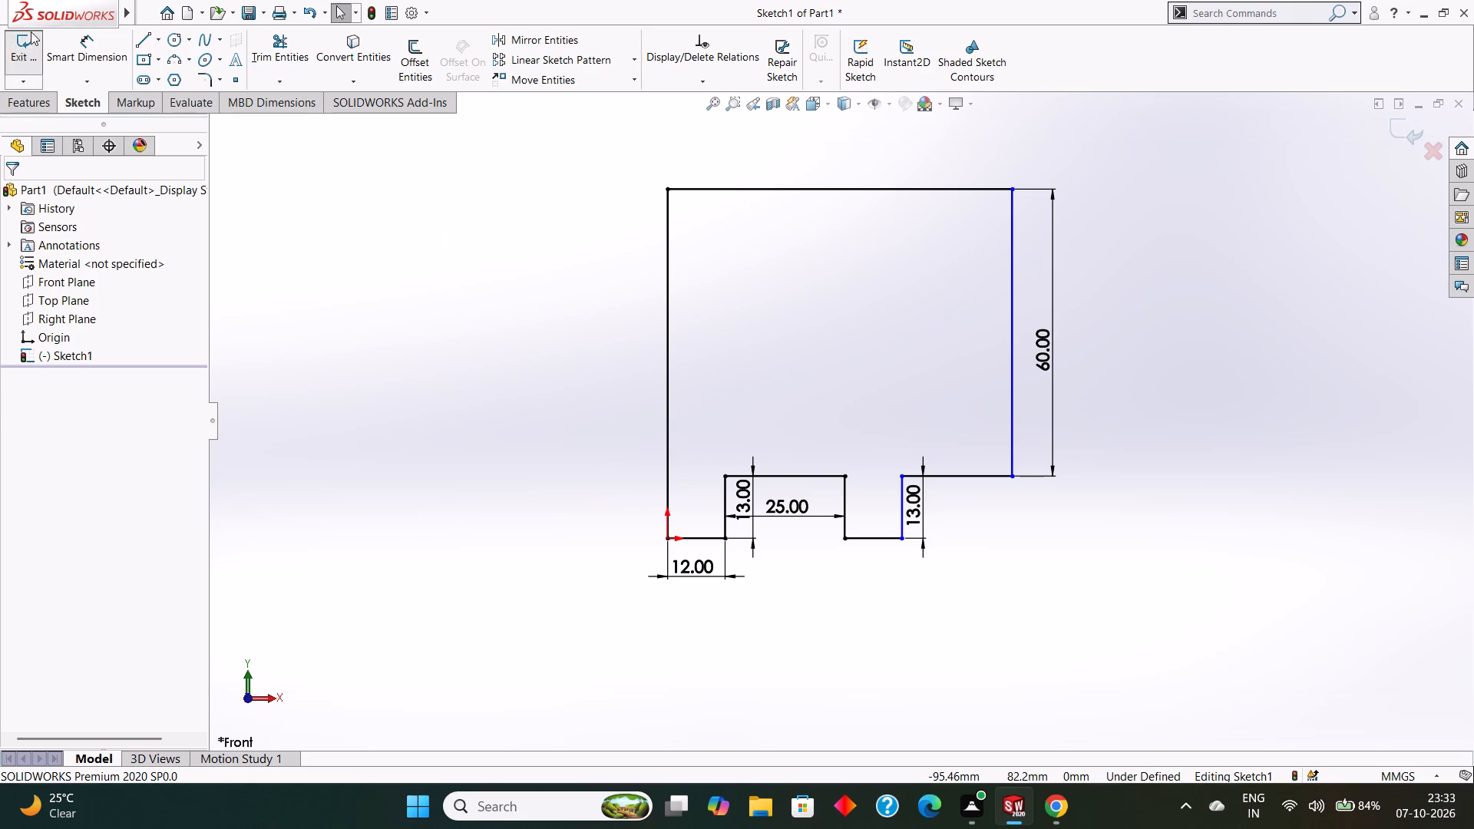
# Dimension the horizontal distance from the origin to the second leg's outer bottom corner as 49 mm.
pyautogui.click(88, 45)
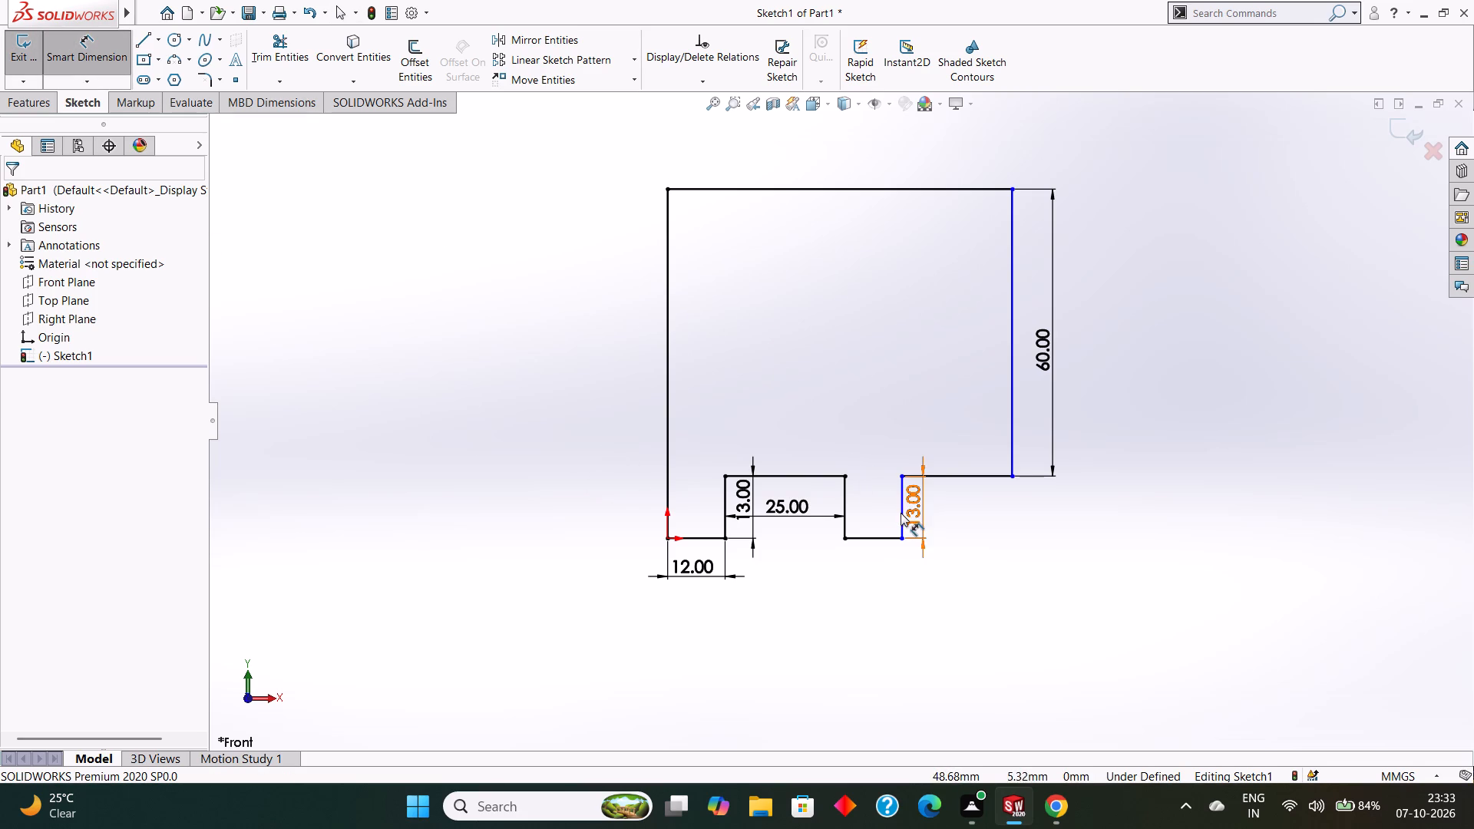
pyautogui.click(668, 541)
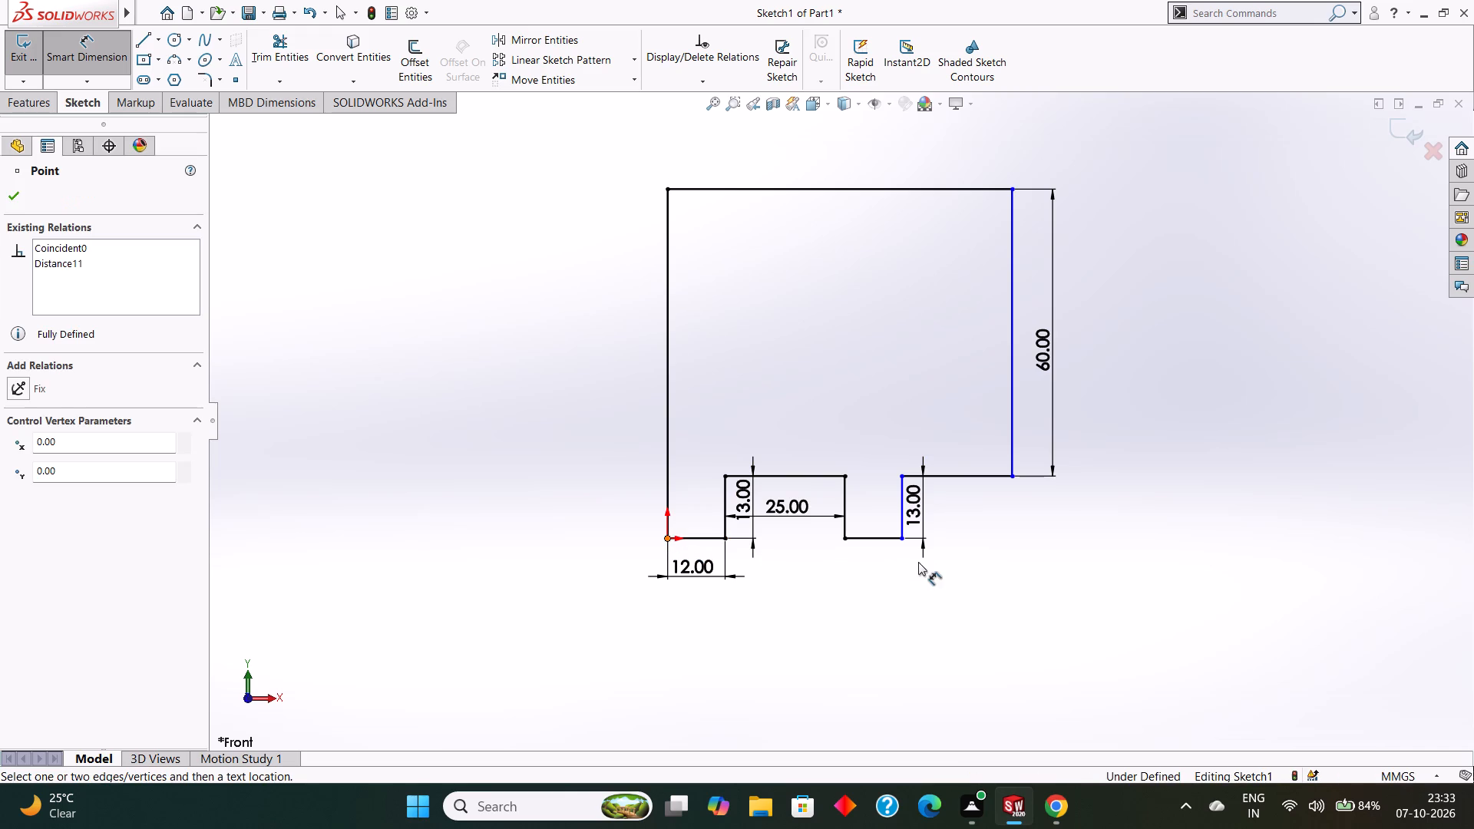
pyautogui.moveTo(904, 539); pyautogui.dragTo(901, 546)
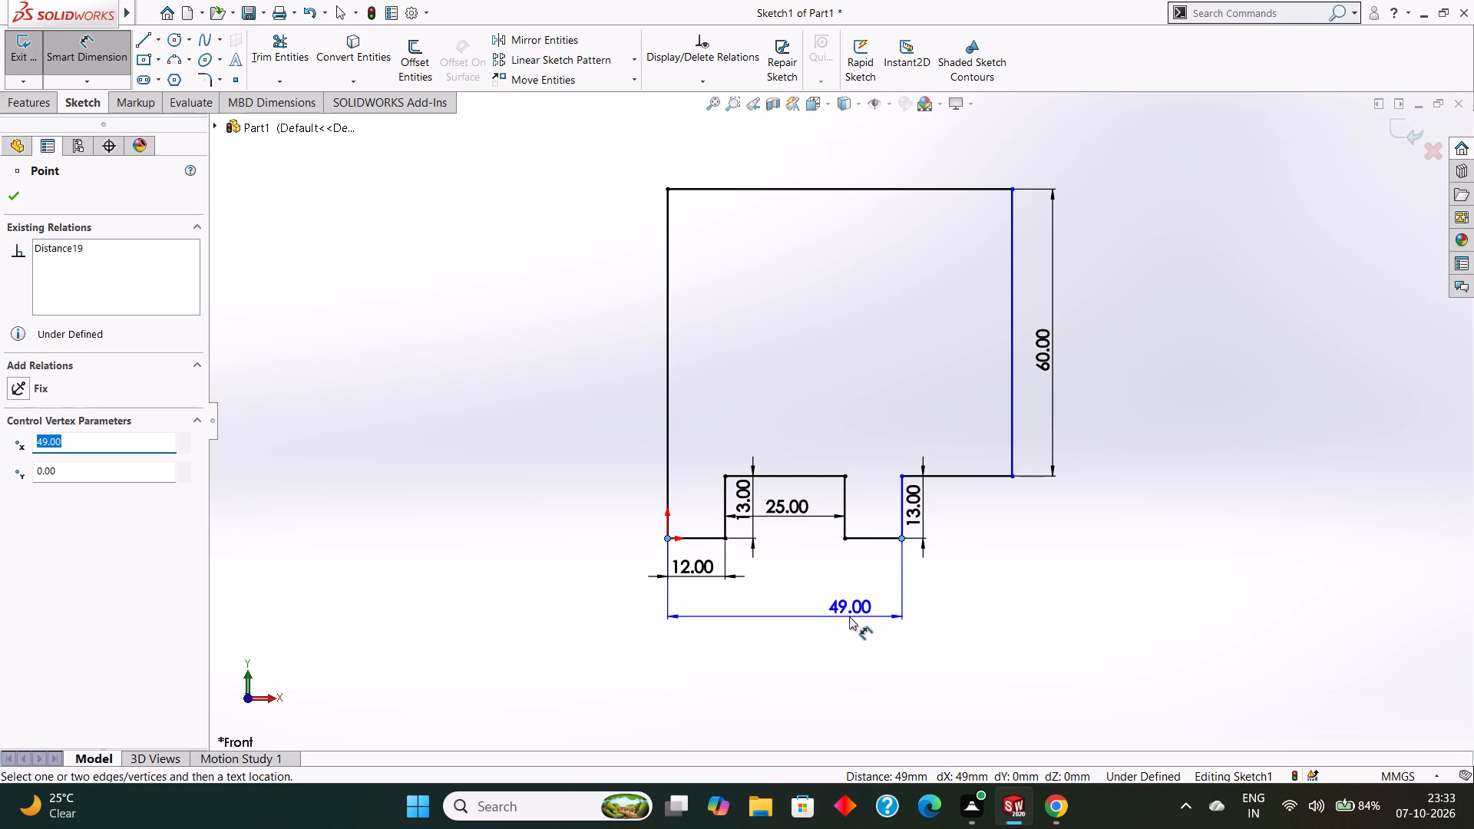
pyautogui.click(849, 616)
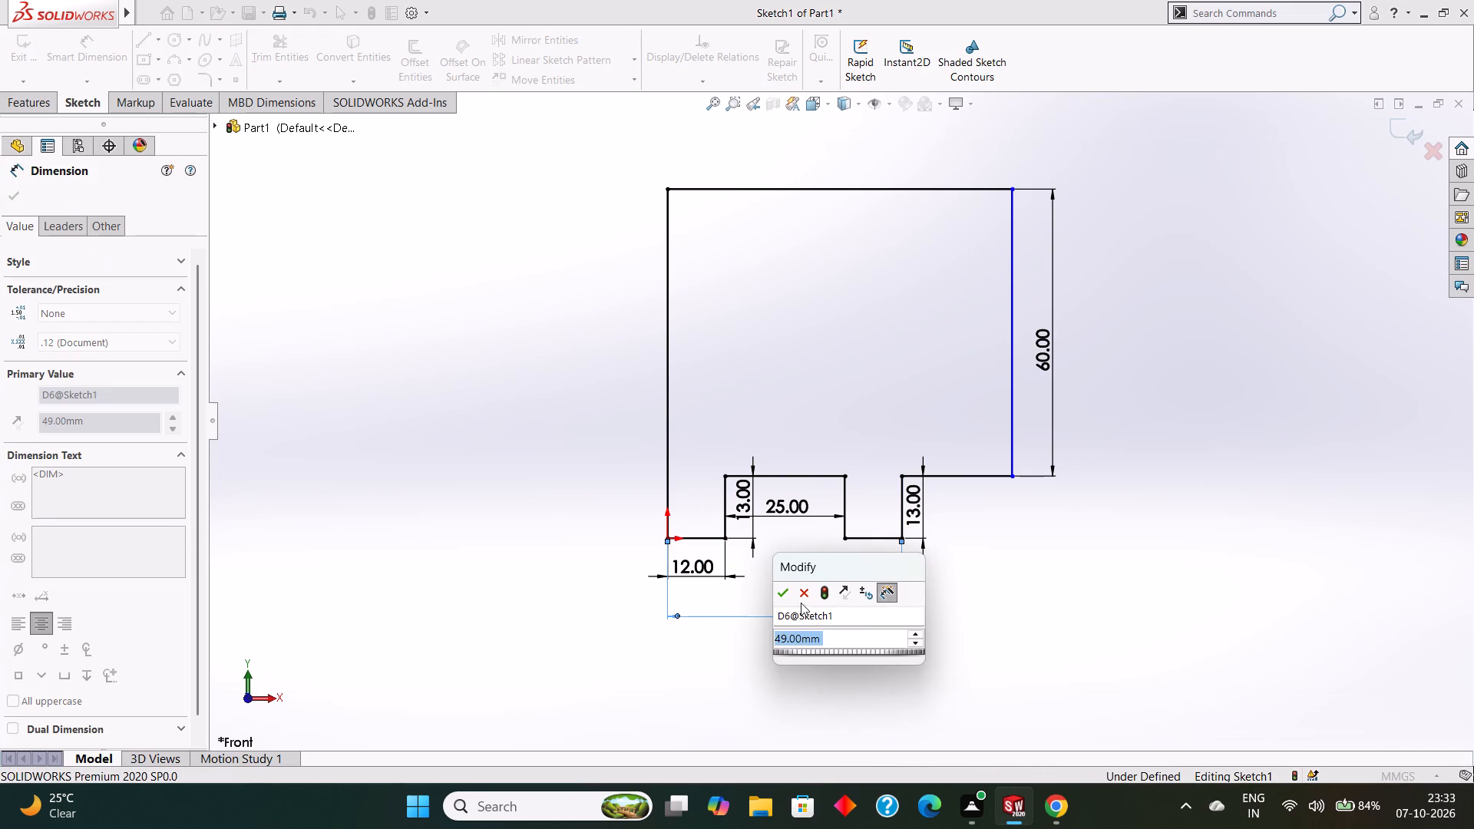
pyautogui.click(778, 590)
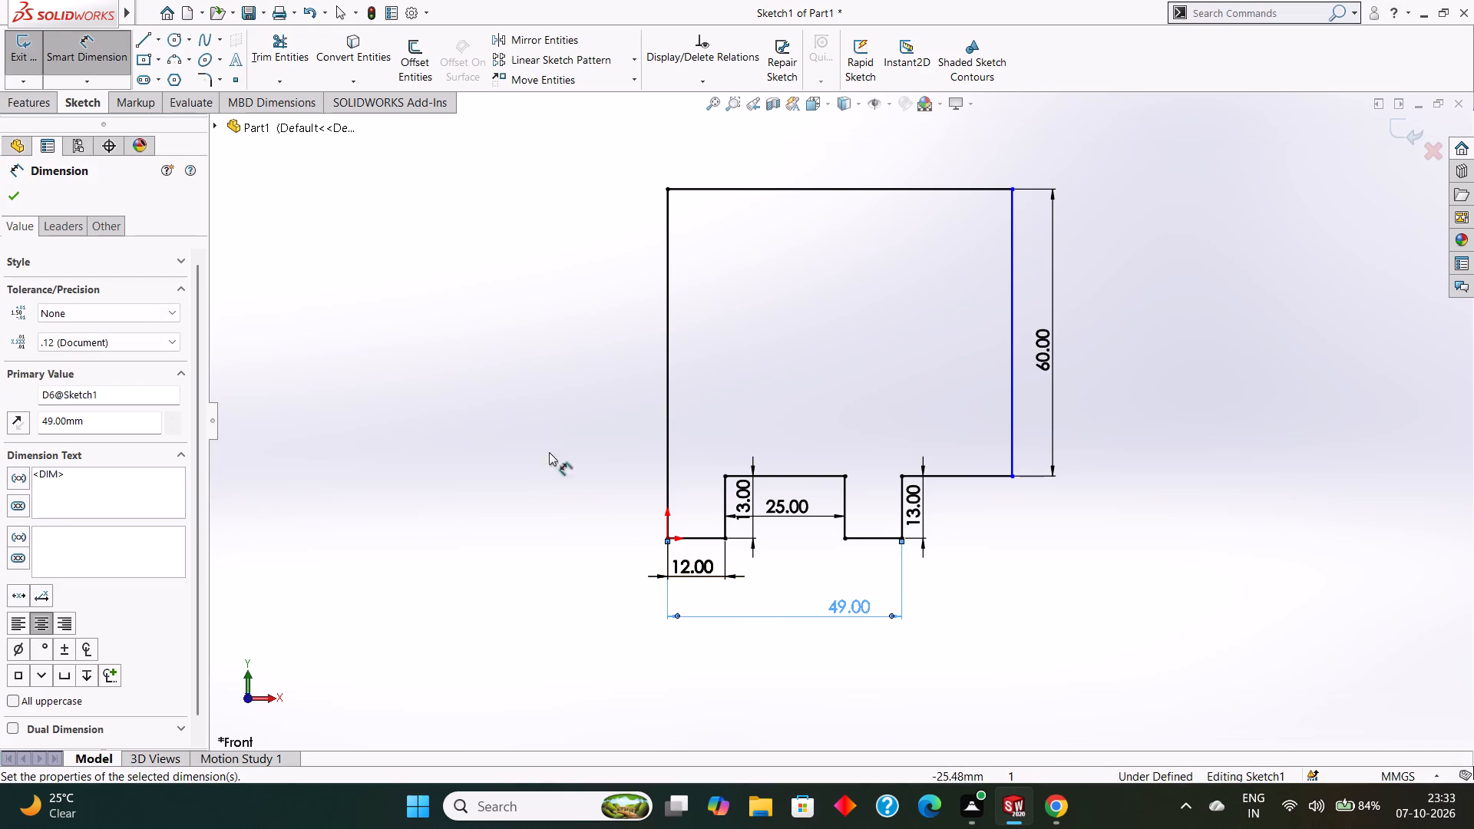
# Dimension the profile's overall width from the origin to the lower corner of the 60 mm edge as 72 mm, and finish dimensioning.
pyautogui.click(668, 537)
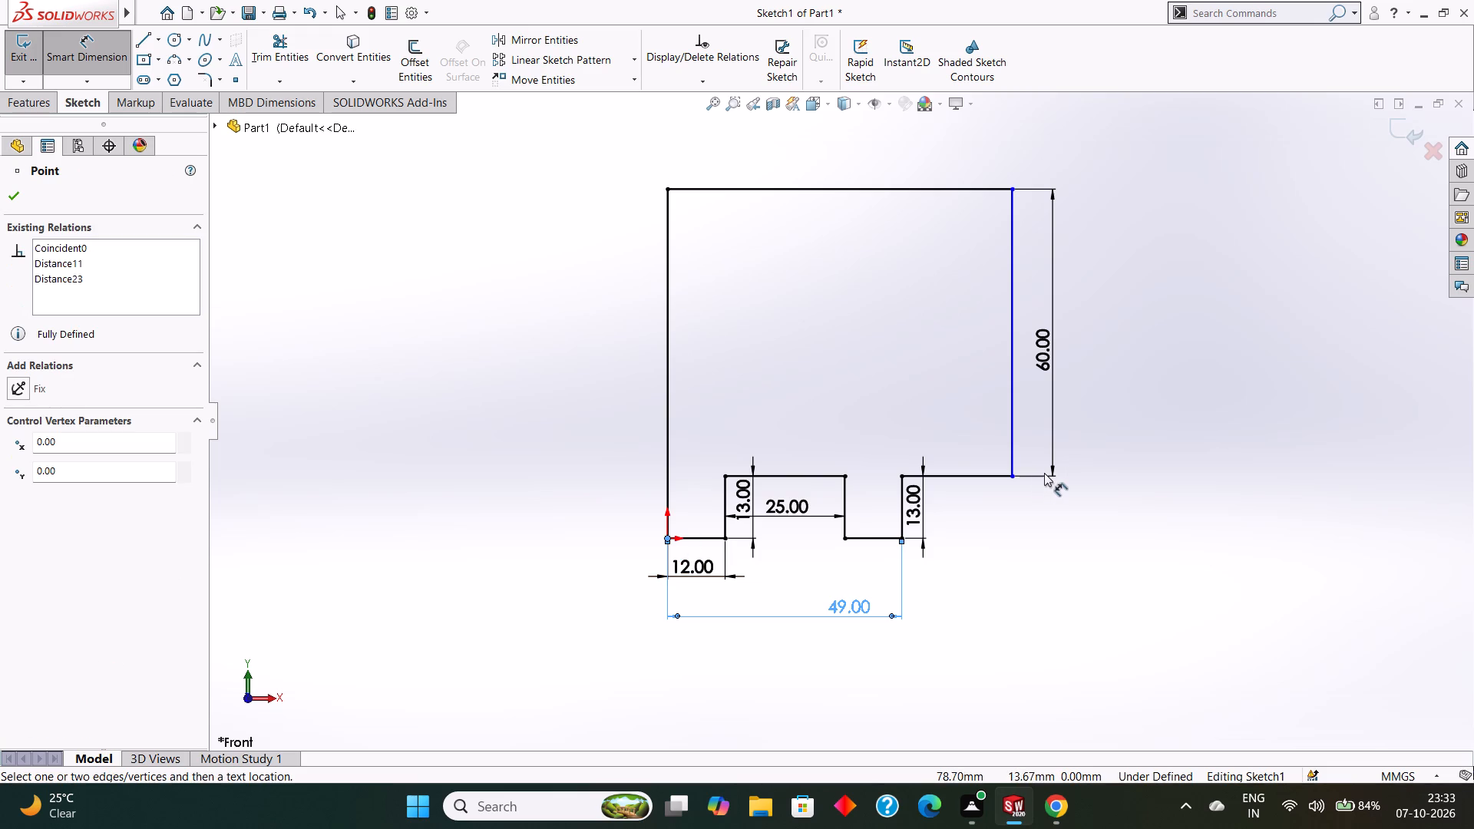
pyautogui.click(1010, 477)
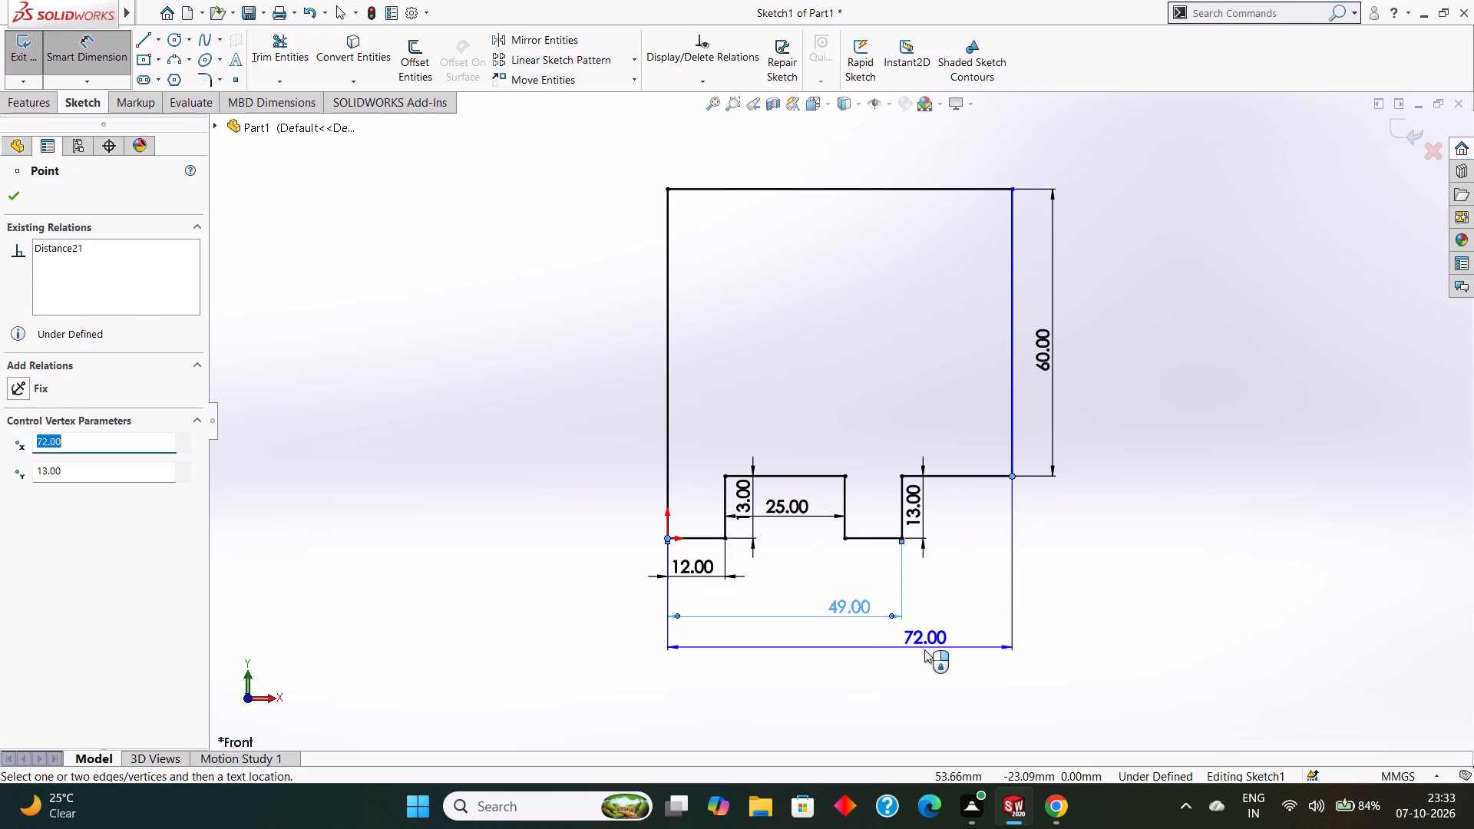
pyautogui.click(924, 649)
pyautogui.click(861, 624)
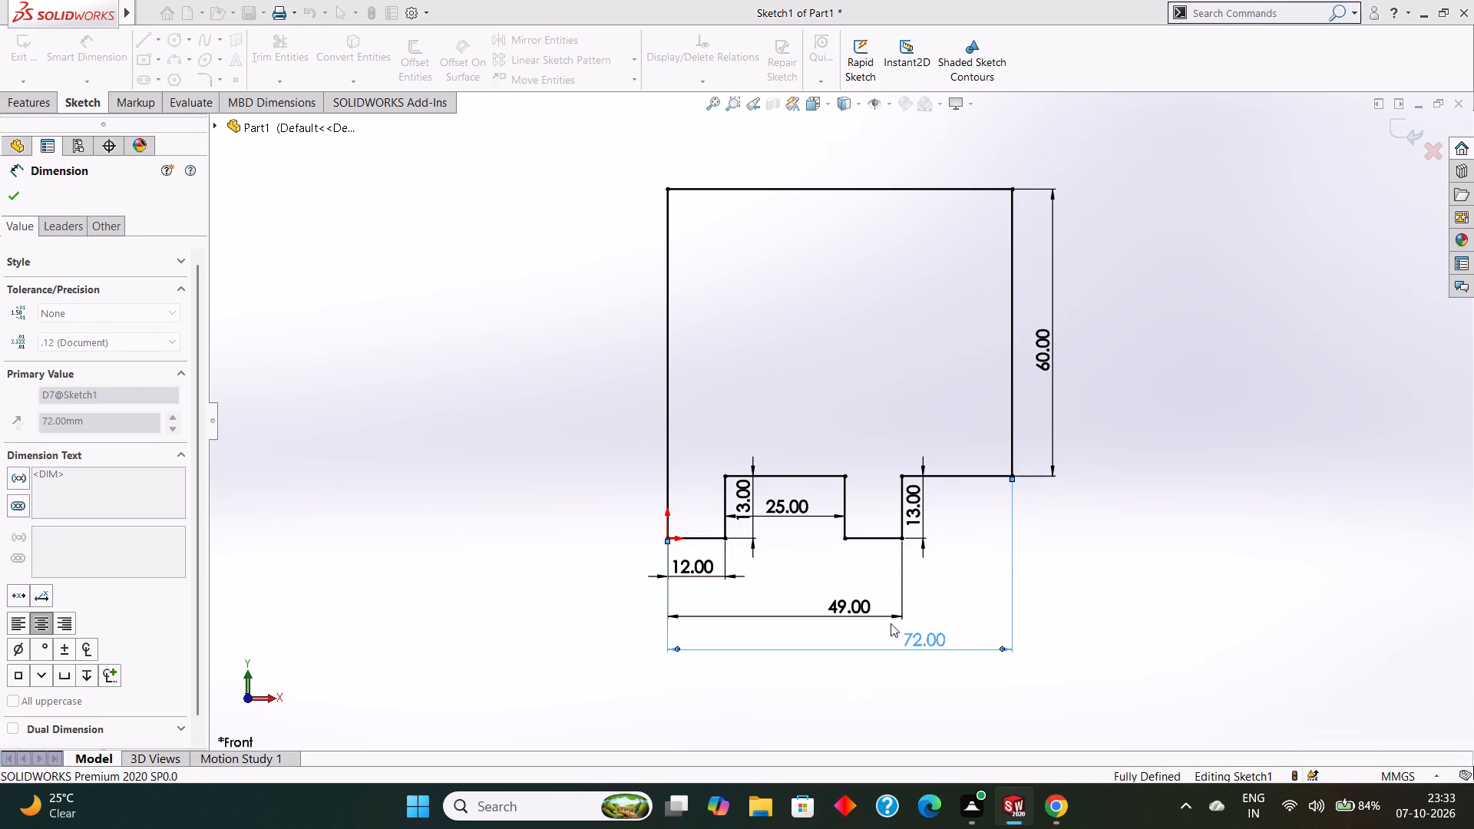
pyautogui.click(18, 194)
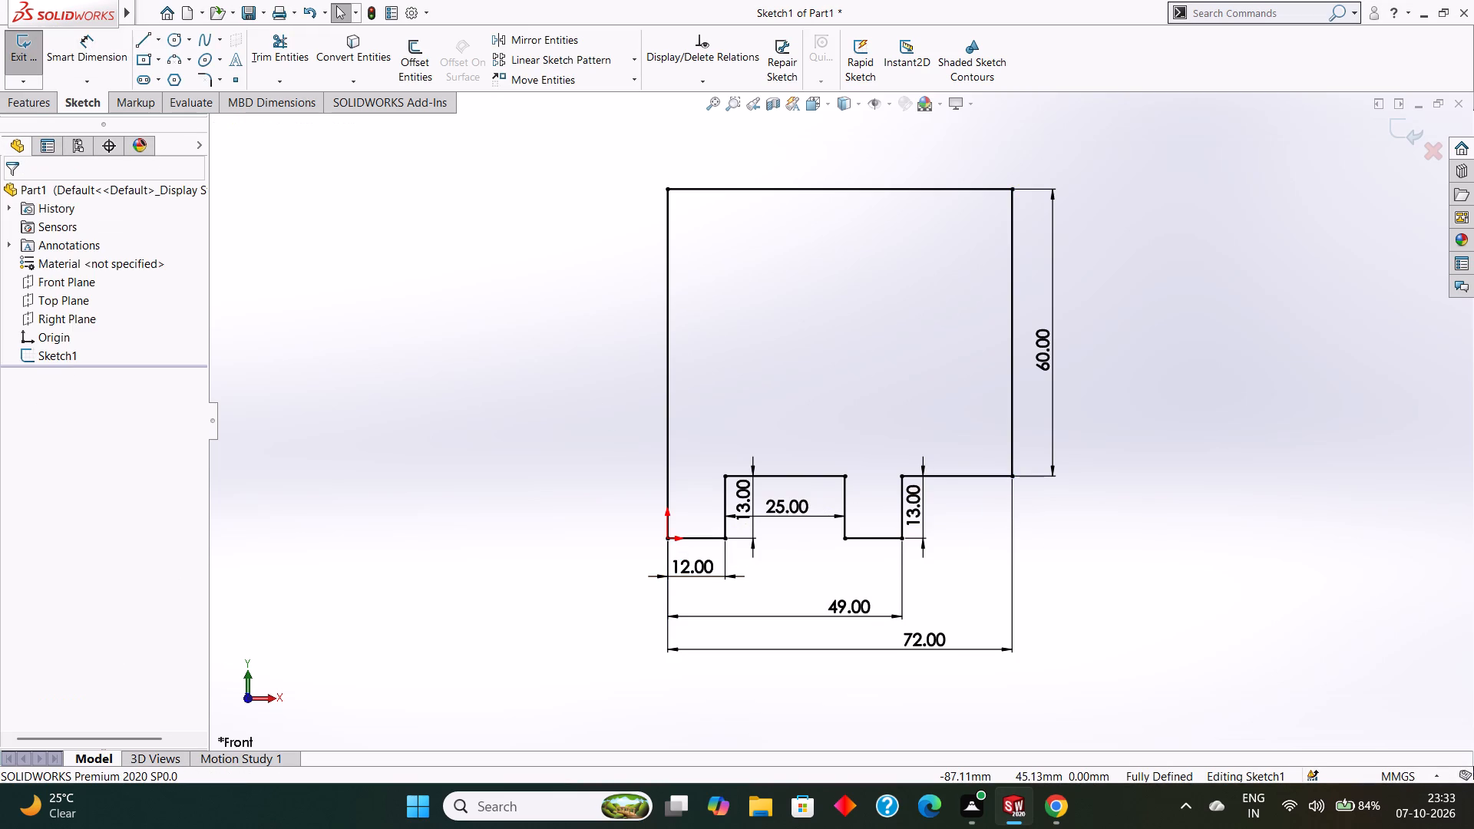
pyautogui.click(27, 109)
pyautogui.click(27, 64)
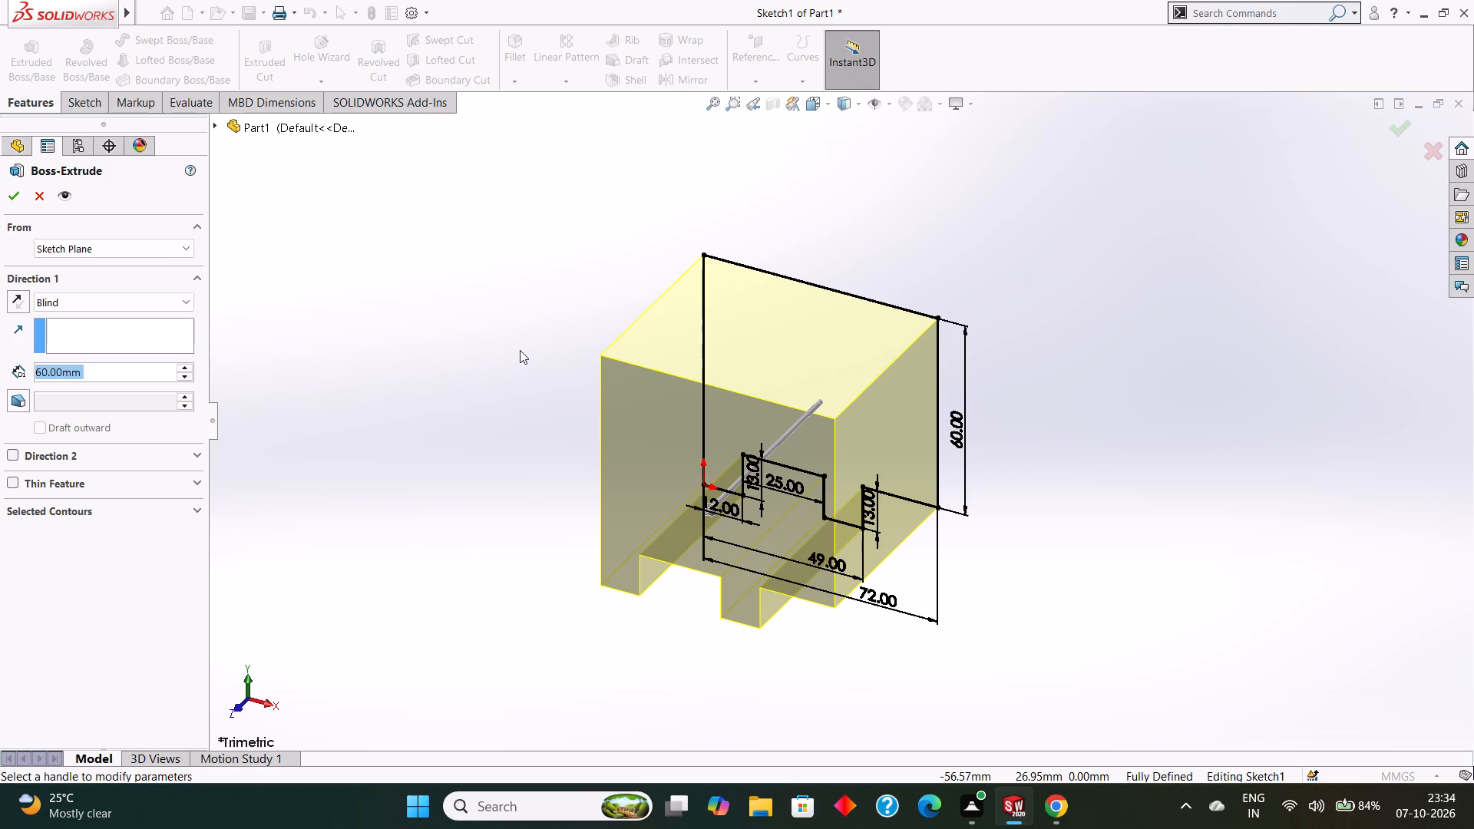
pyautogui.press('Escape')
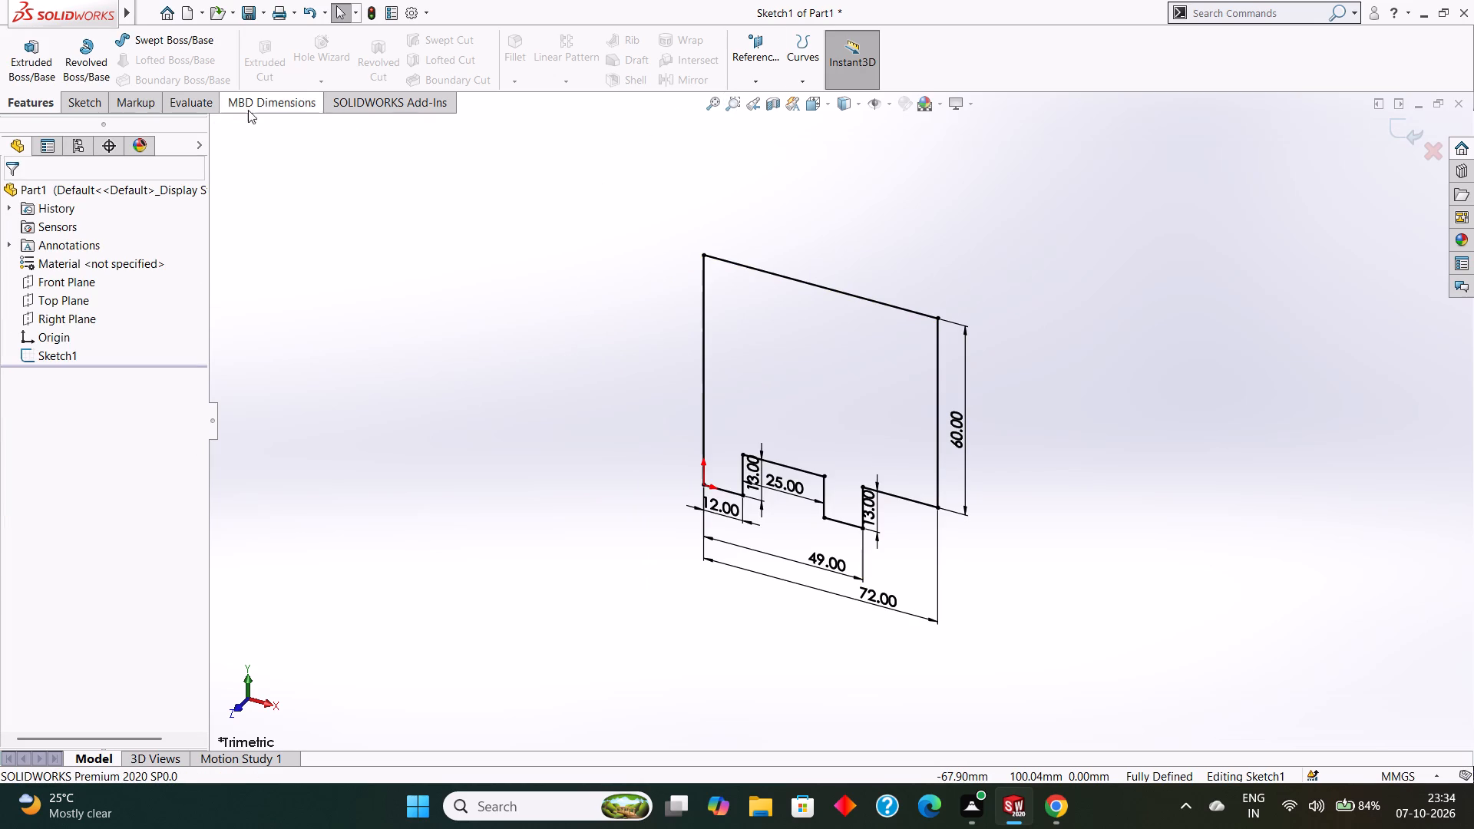
# View the sketch face-on and set the height dimension of the outer vertical edge farthest from the origin to 24 mm.
pyautogui.click(94, 98)
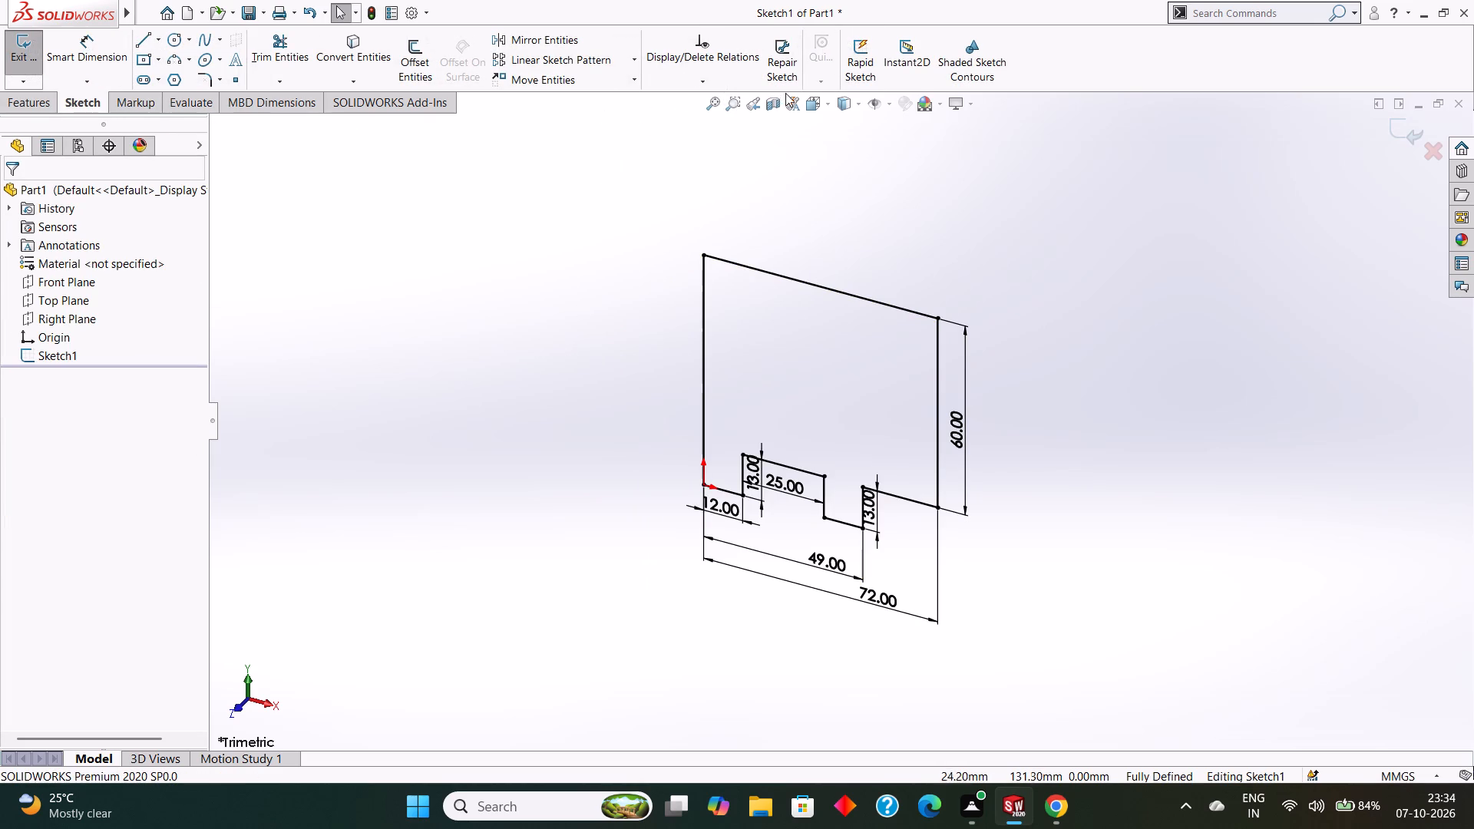
pyautogui.click(825, 105)
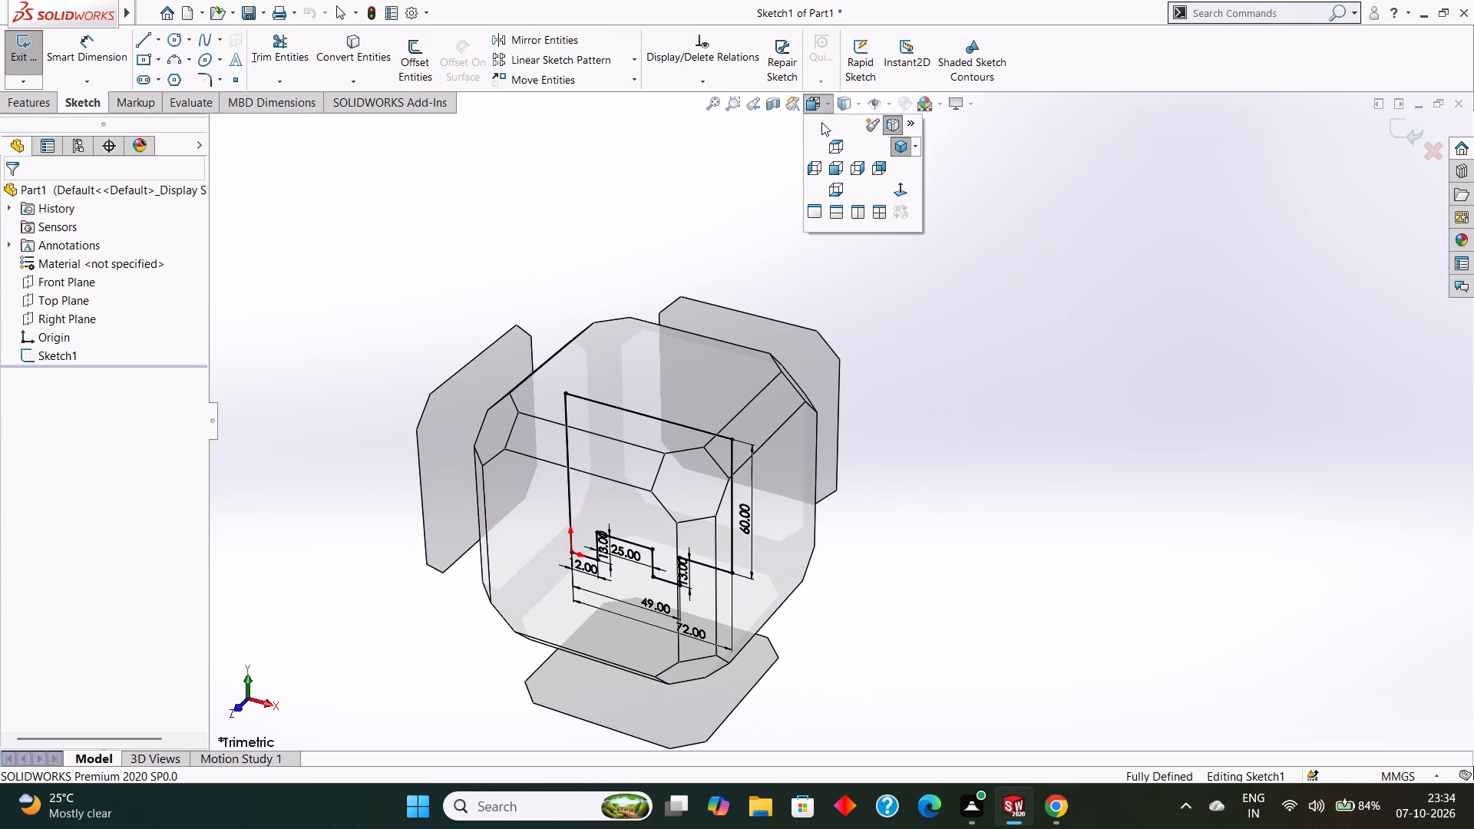
pyautogui.click(897, 183)
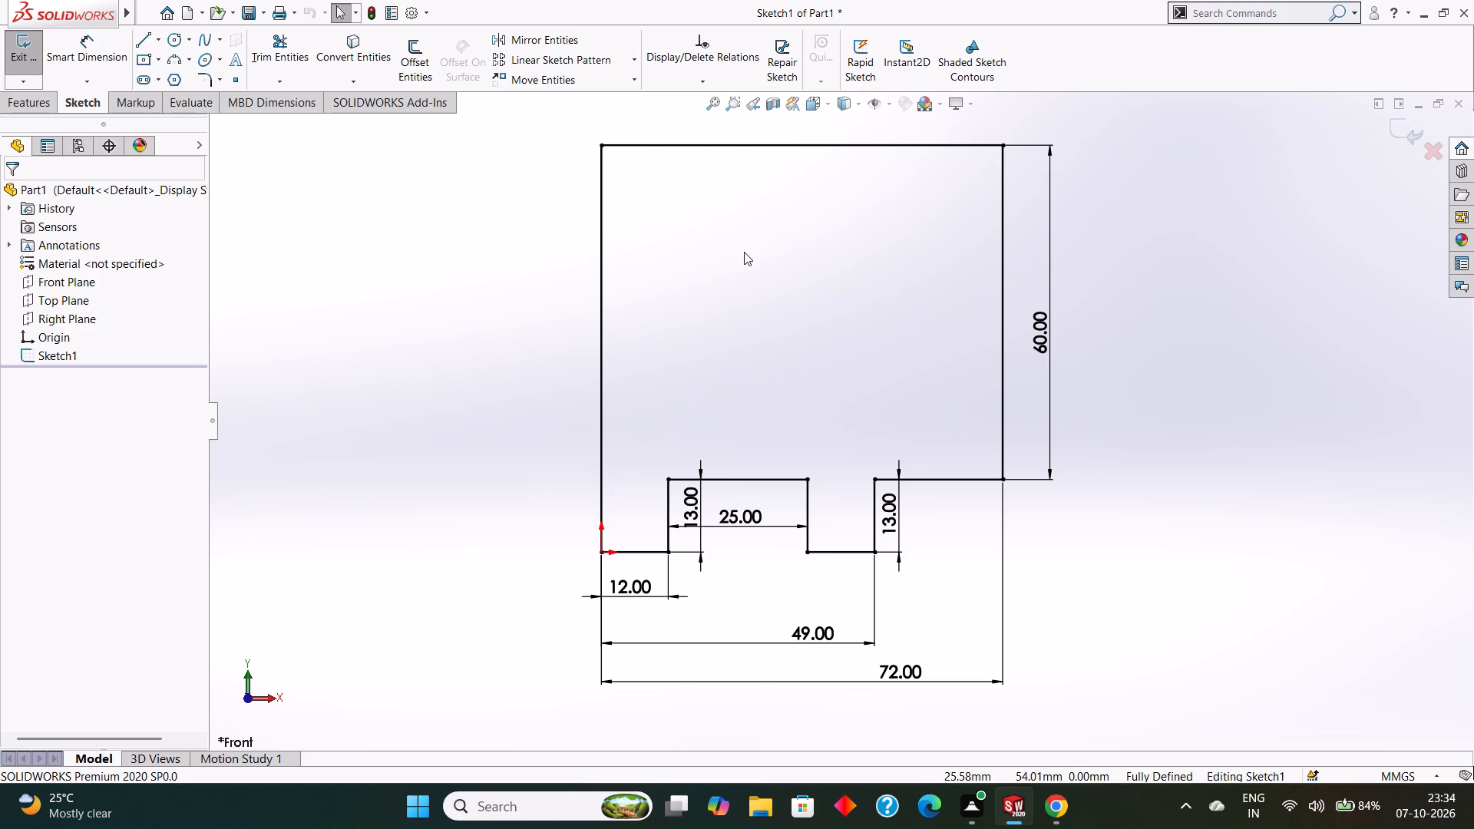
pyautogui.scroll(1, 745, 257)
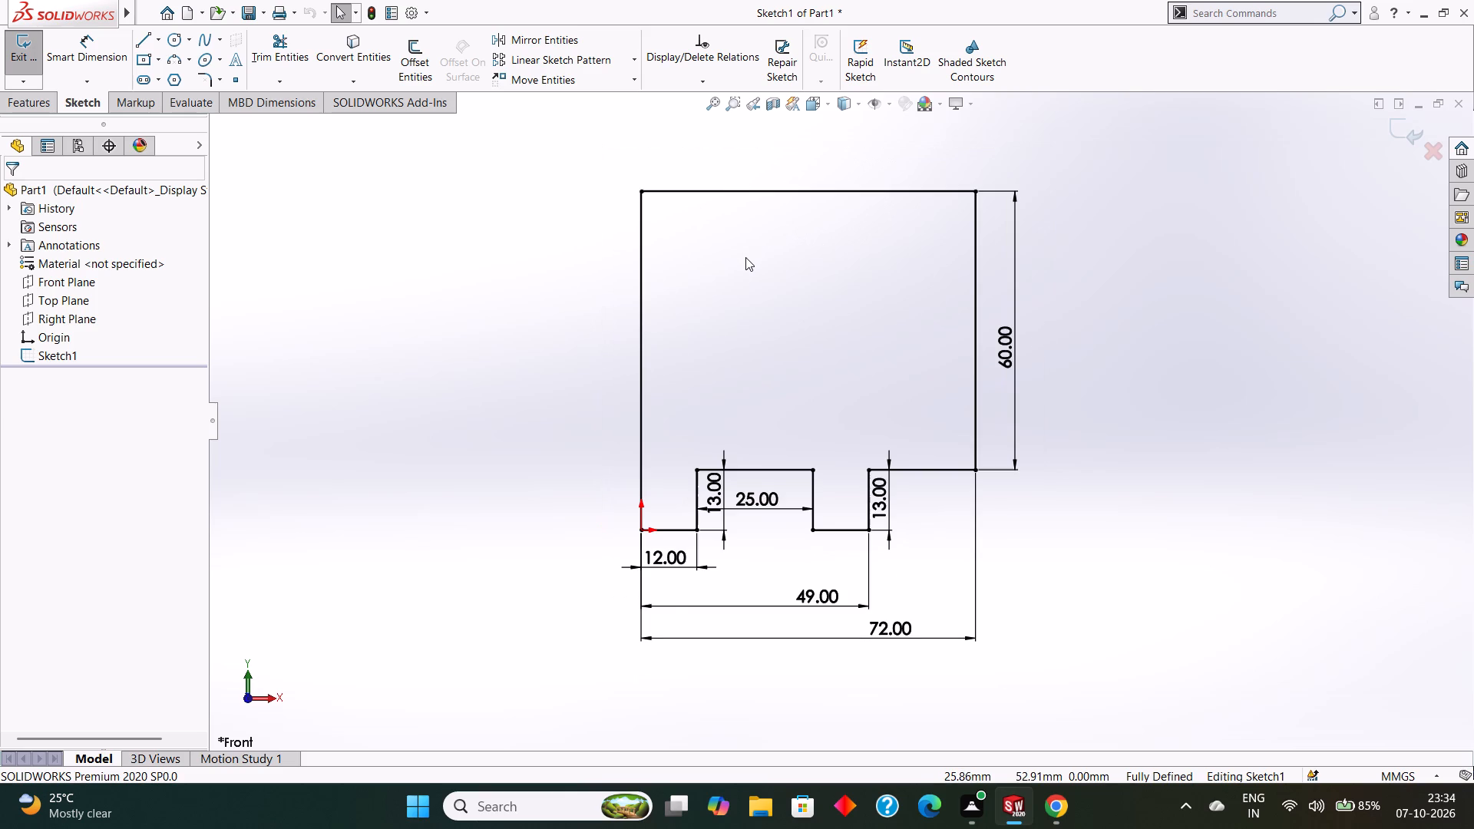
pyautogui.scroll(2, 745, 257)
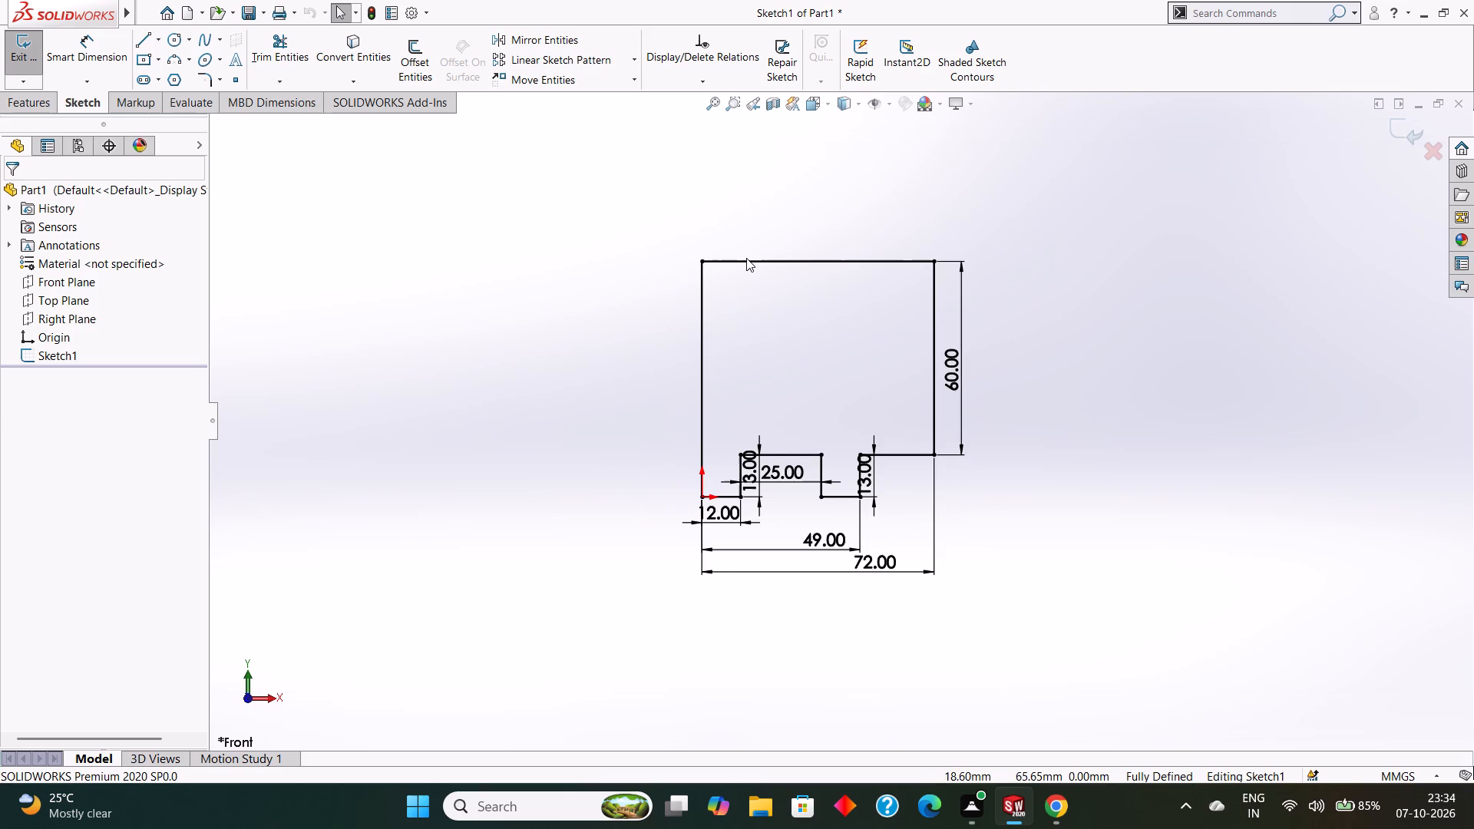
pyautogui.scroll(1, 746, 258)
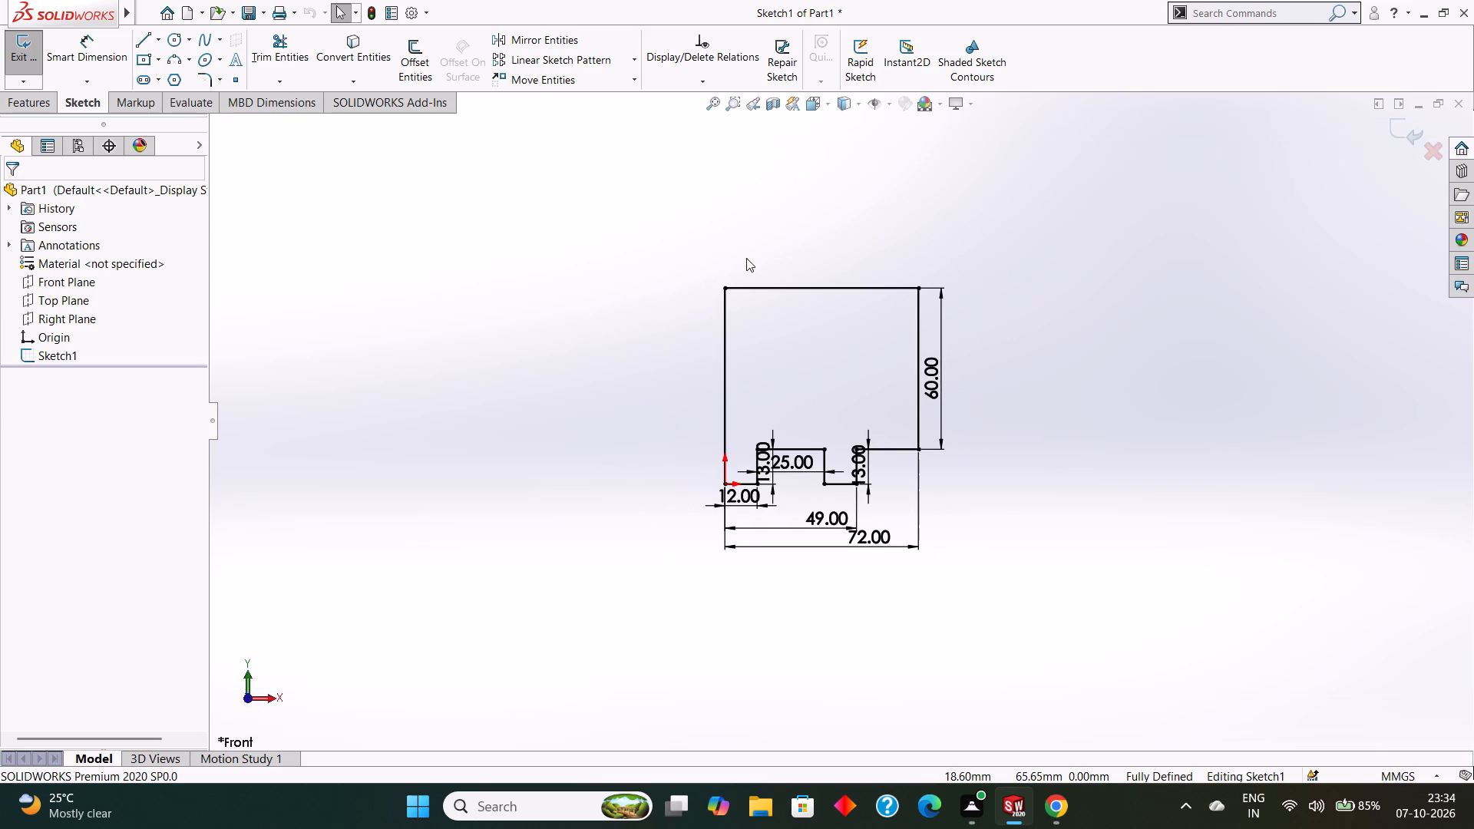
pyautogui.click(96, 48)
pyautogui.doubleClick(930, 375)
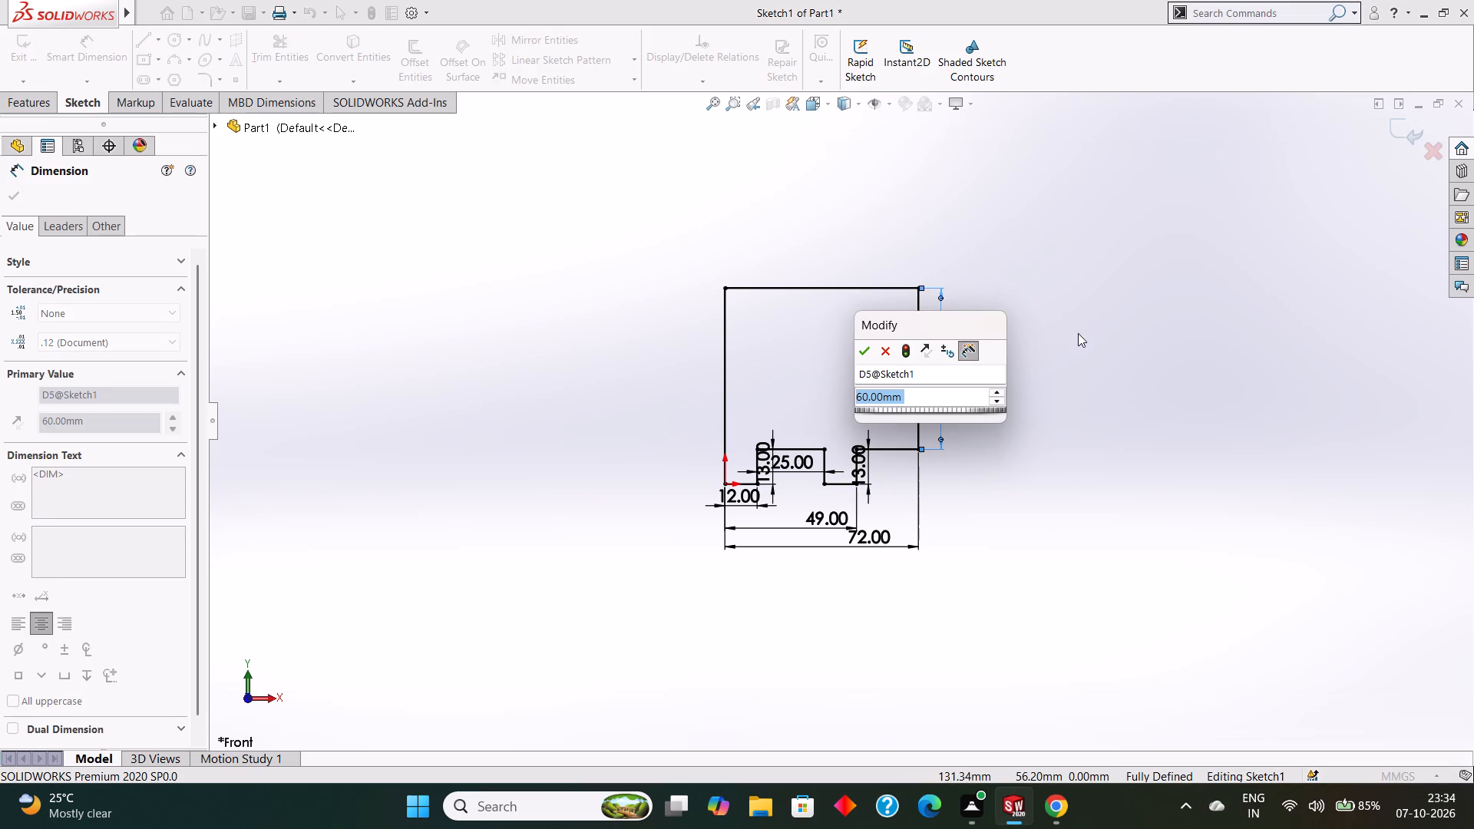
pyautogui.press('BackSpace')
pyautogui.write('24')
pyautogui.press('Return')
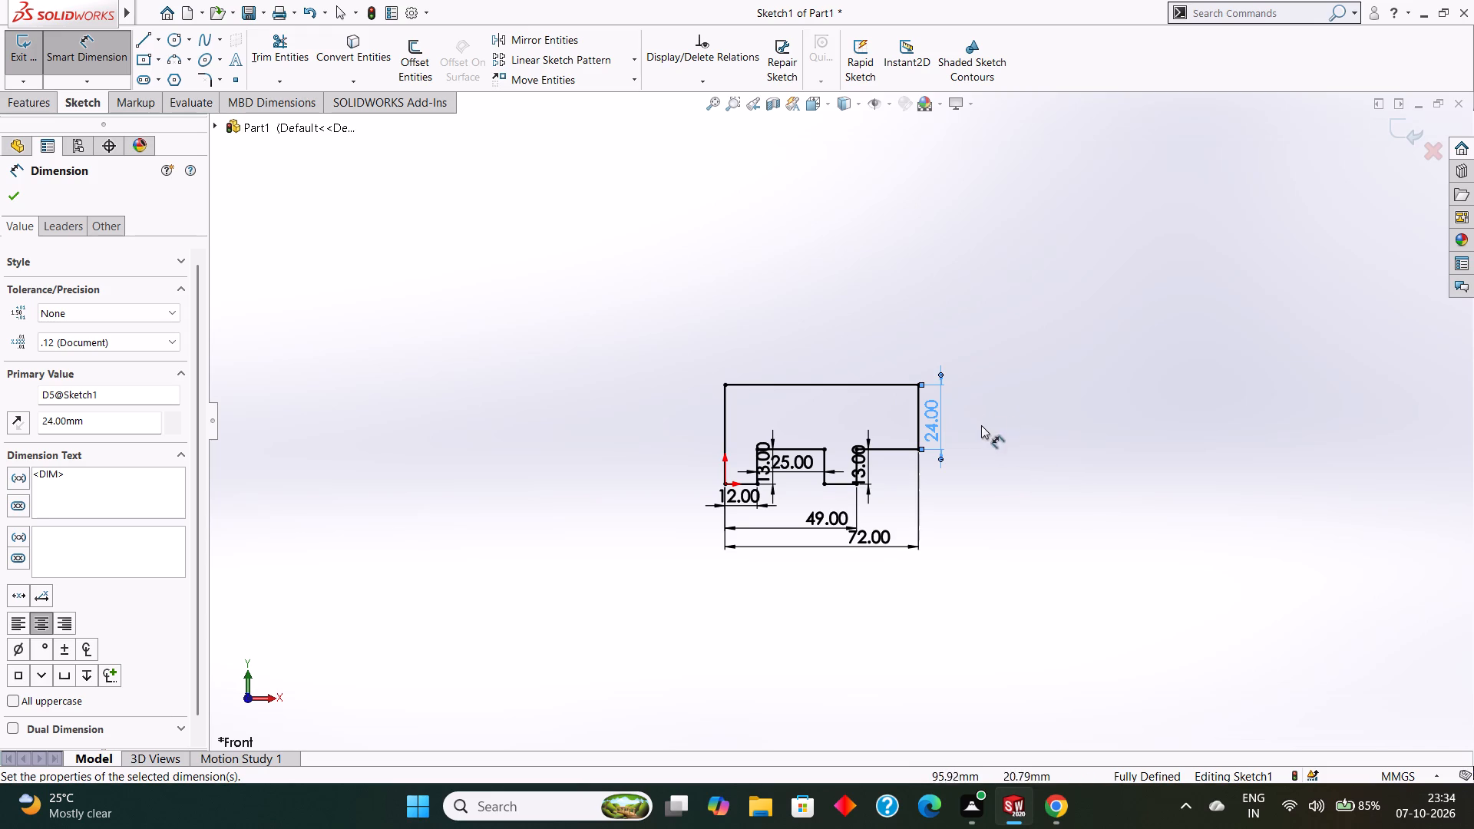
pyautogui.click(12, 192)
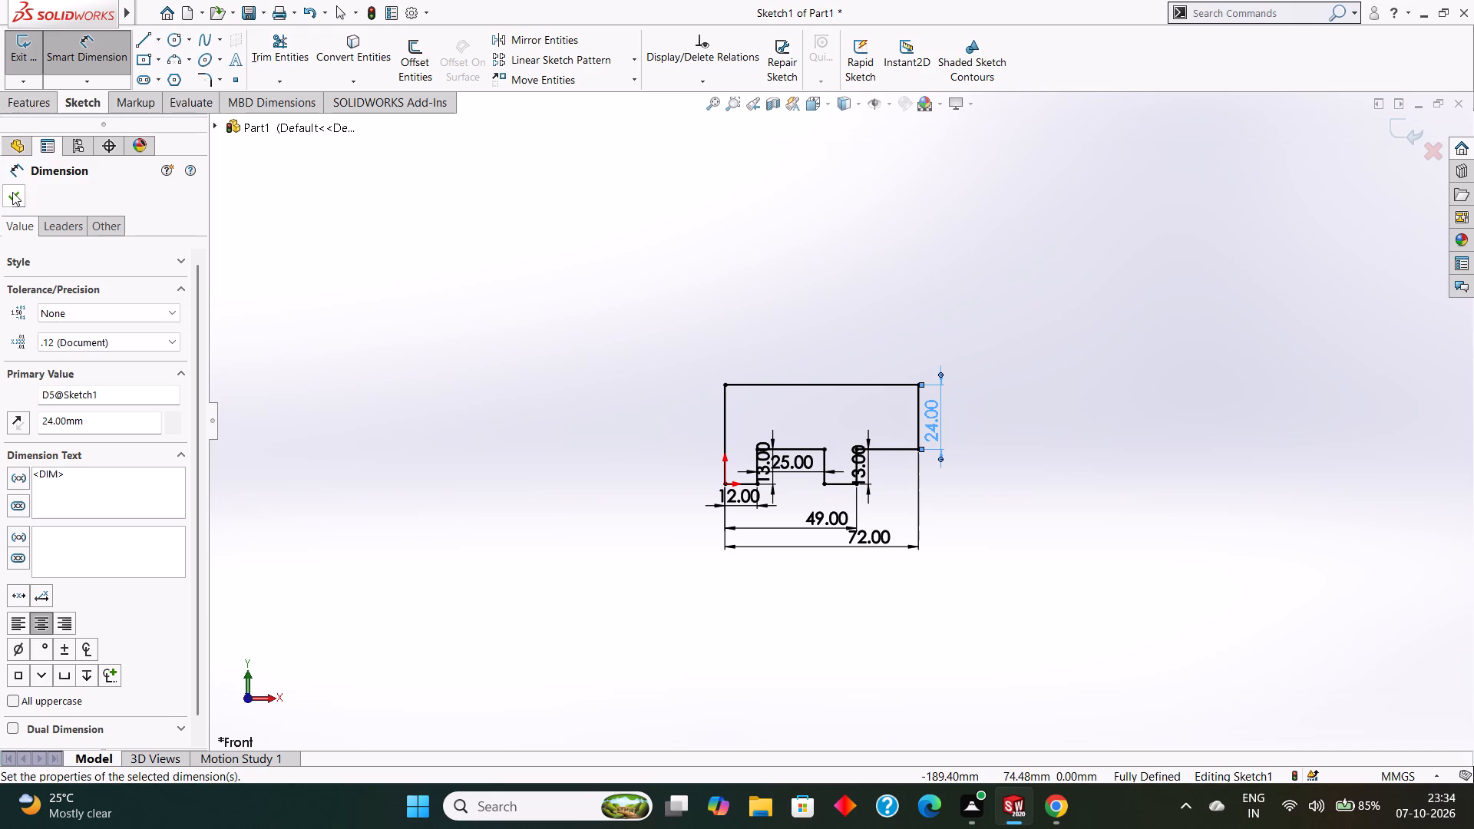
# Extrude the notched profile as a blind boss 60 mm deep from the sketch plane.
pyautogui.click(23, 111)
pyautogui.click(30, 68)
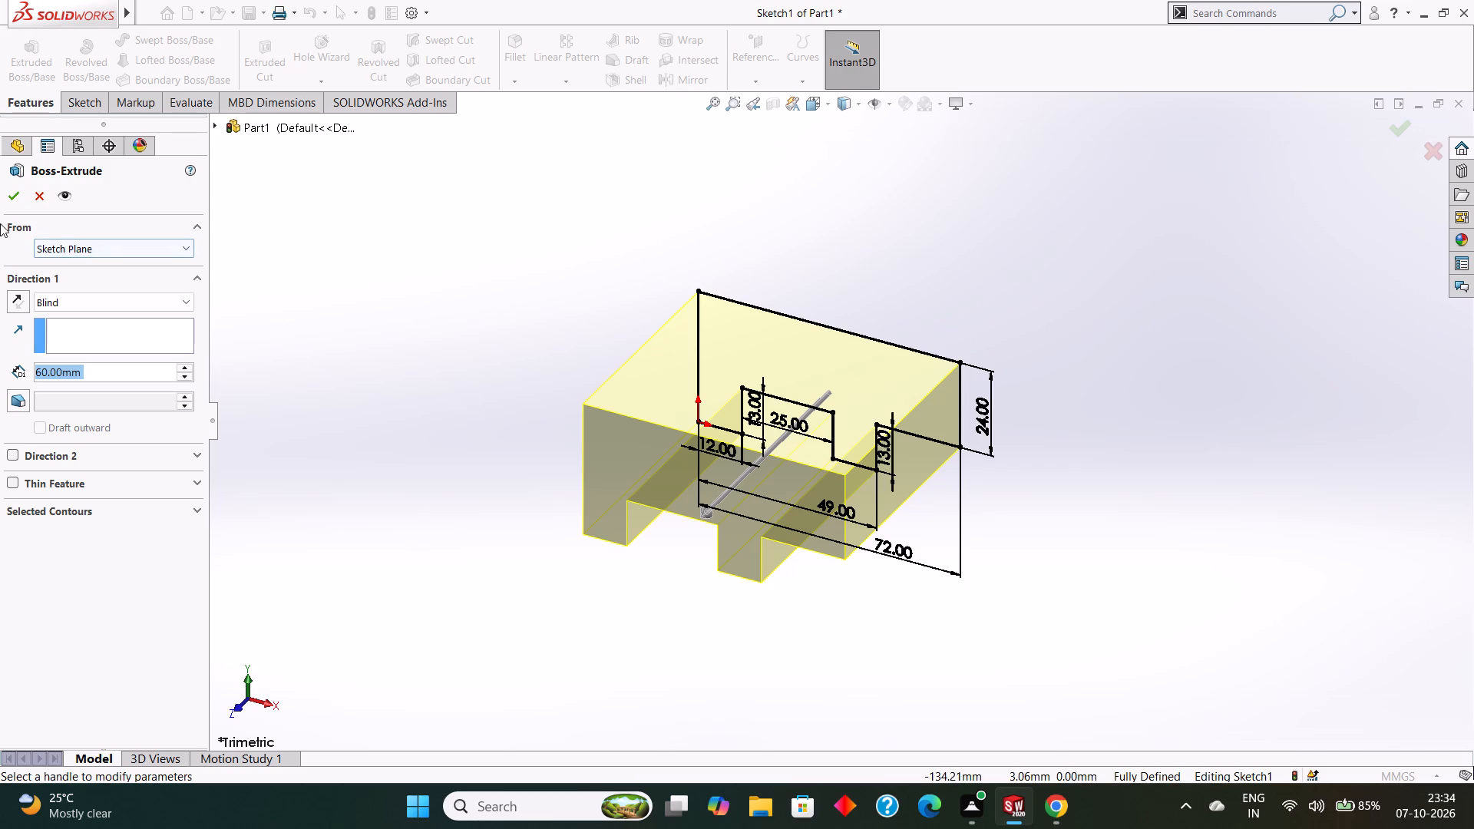
pyautogui.click(12, 200)
pyautogui.click(554, 313)
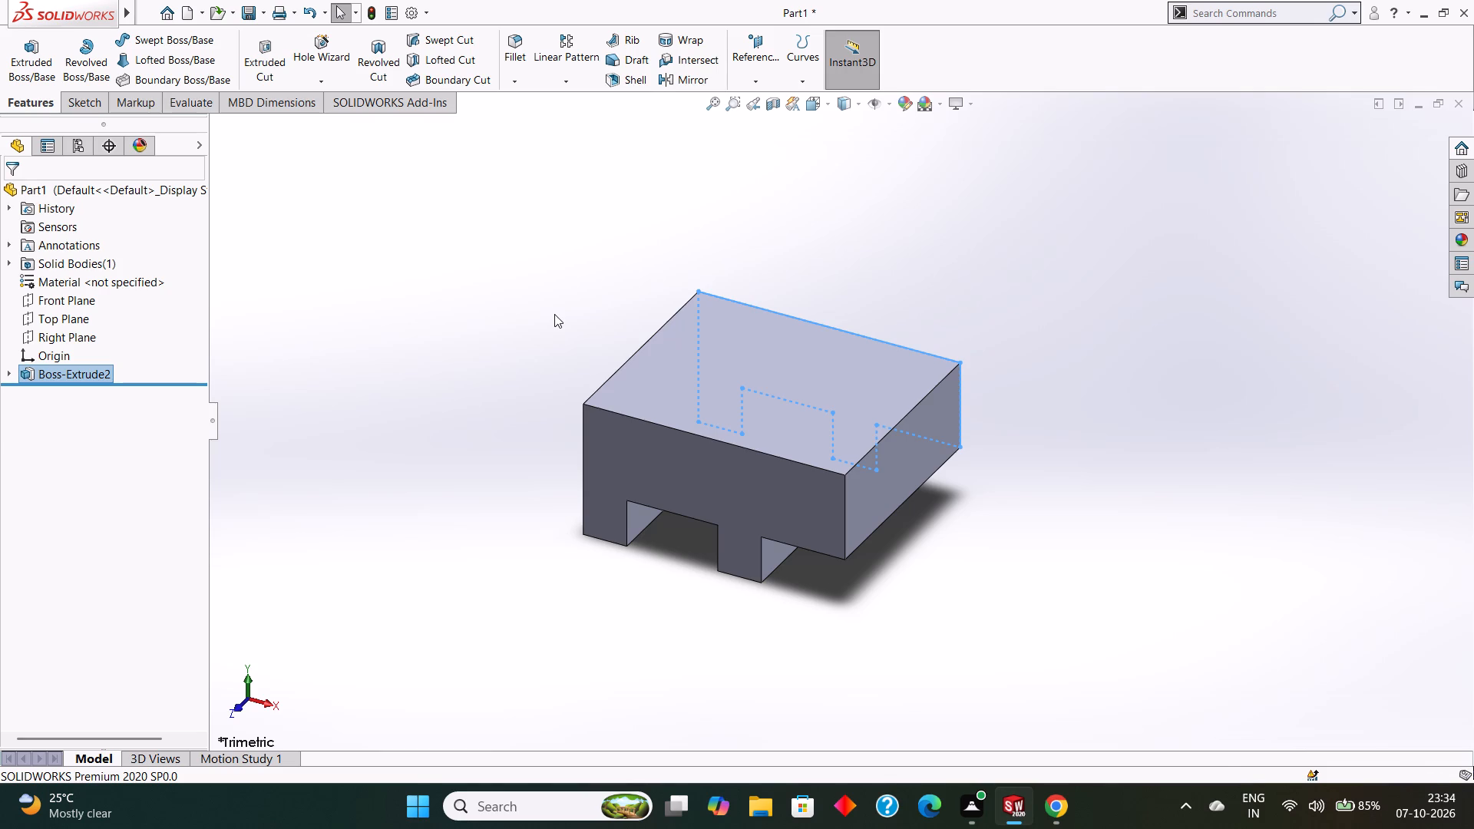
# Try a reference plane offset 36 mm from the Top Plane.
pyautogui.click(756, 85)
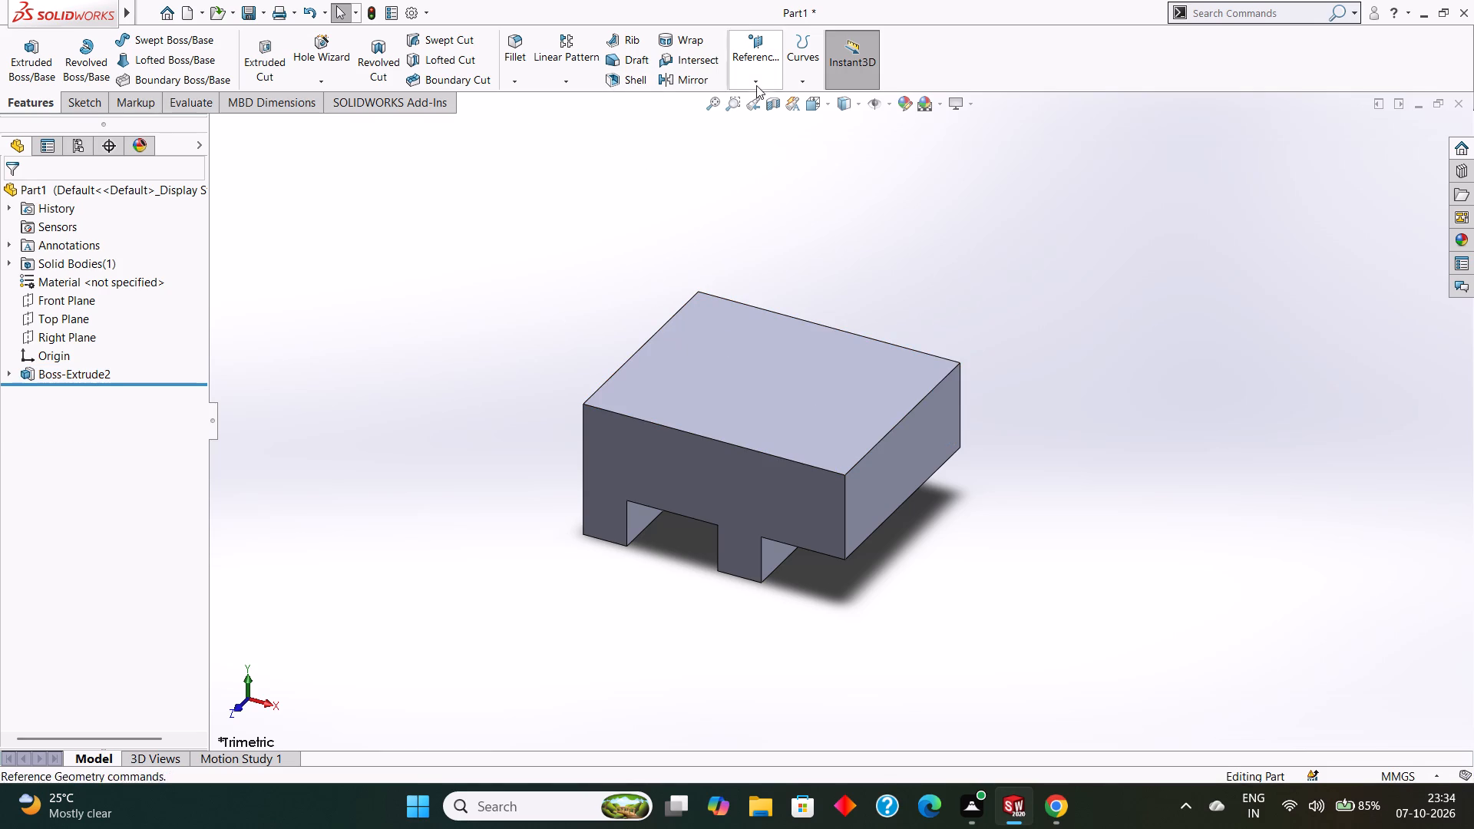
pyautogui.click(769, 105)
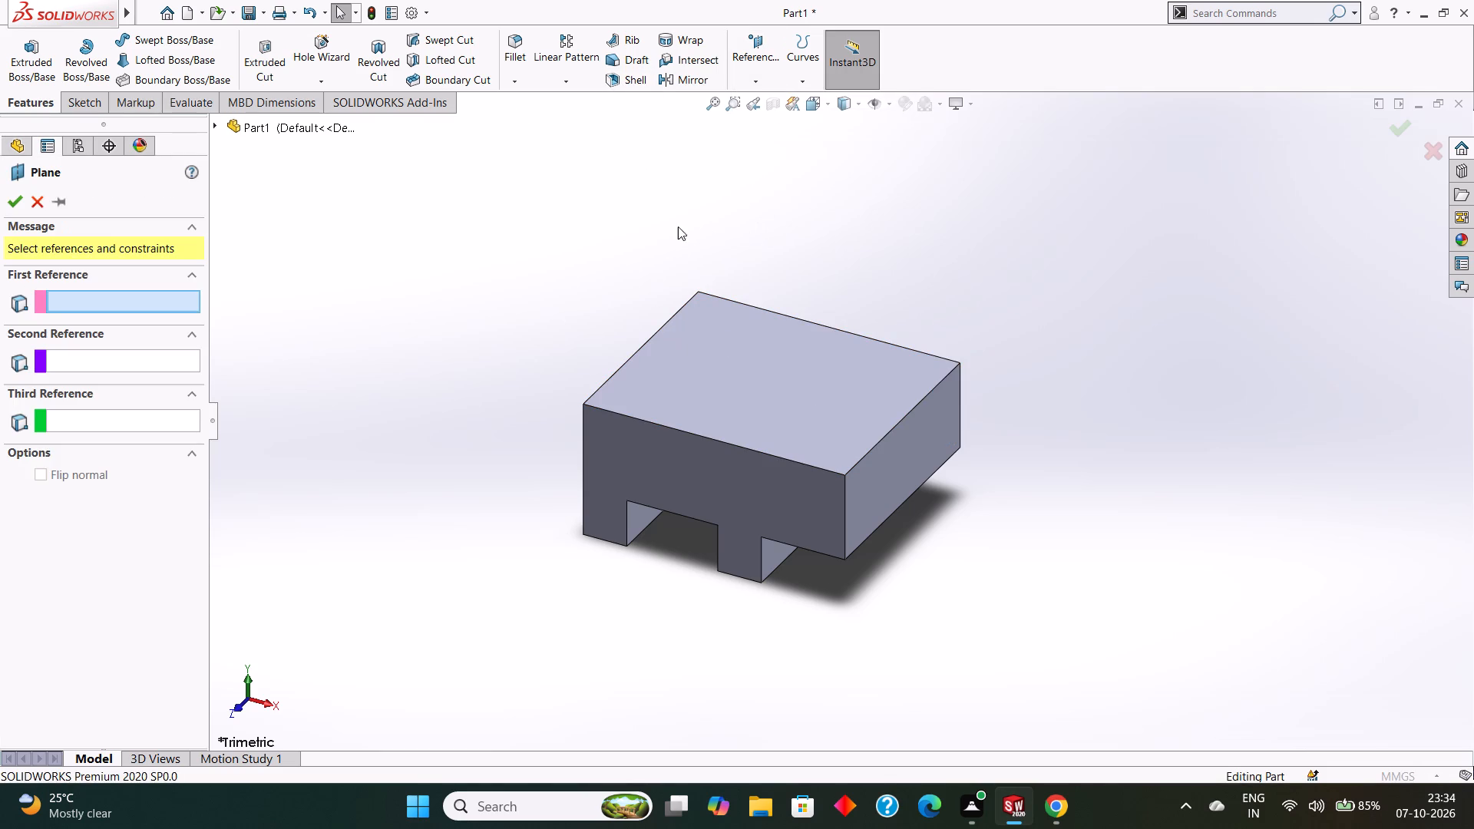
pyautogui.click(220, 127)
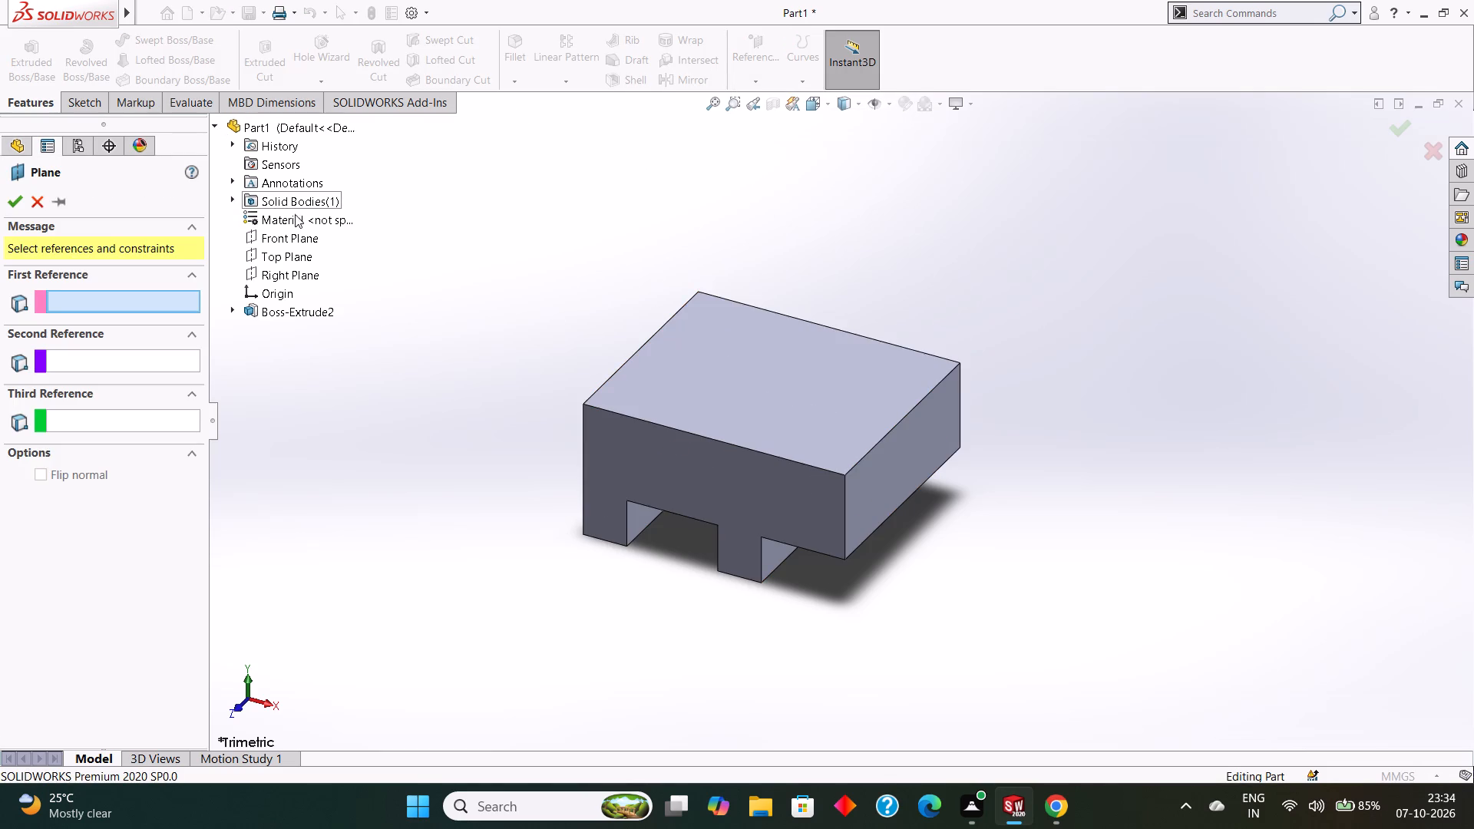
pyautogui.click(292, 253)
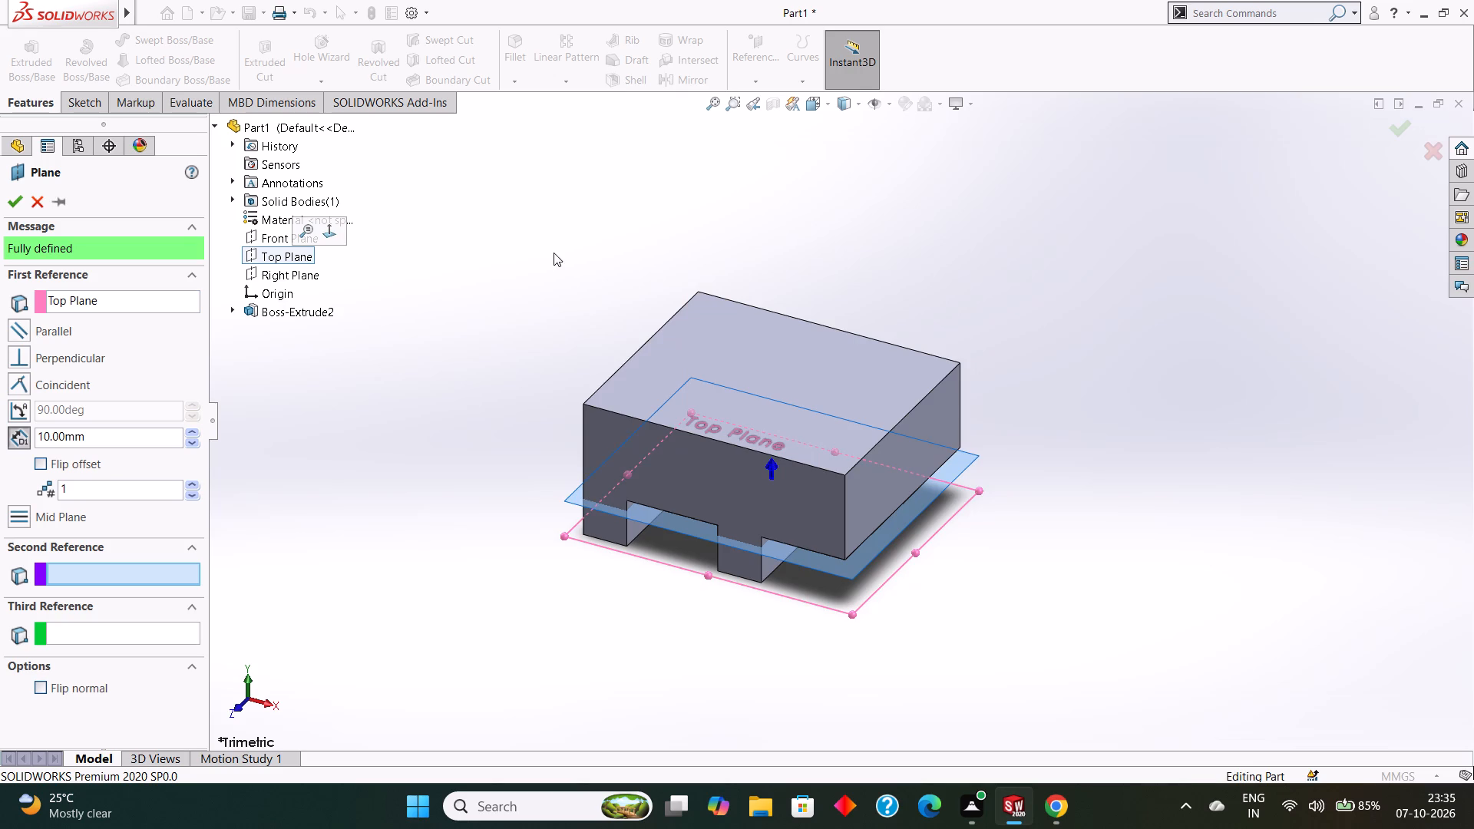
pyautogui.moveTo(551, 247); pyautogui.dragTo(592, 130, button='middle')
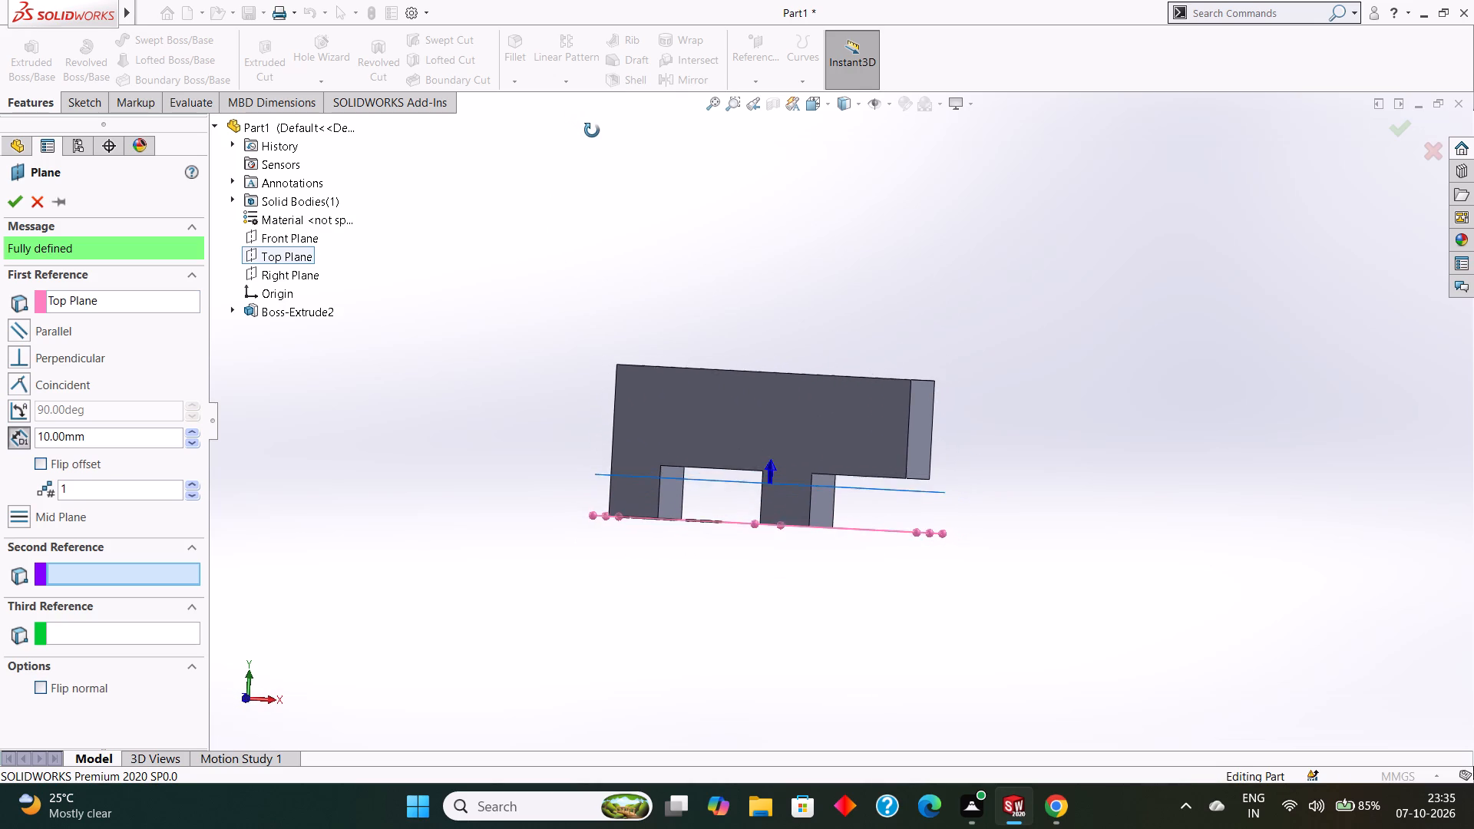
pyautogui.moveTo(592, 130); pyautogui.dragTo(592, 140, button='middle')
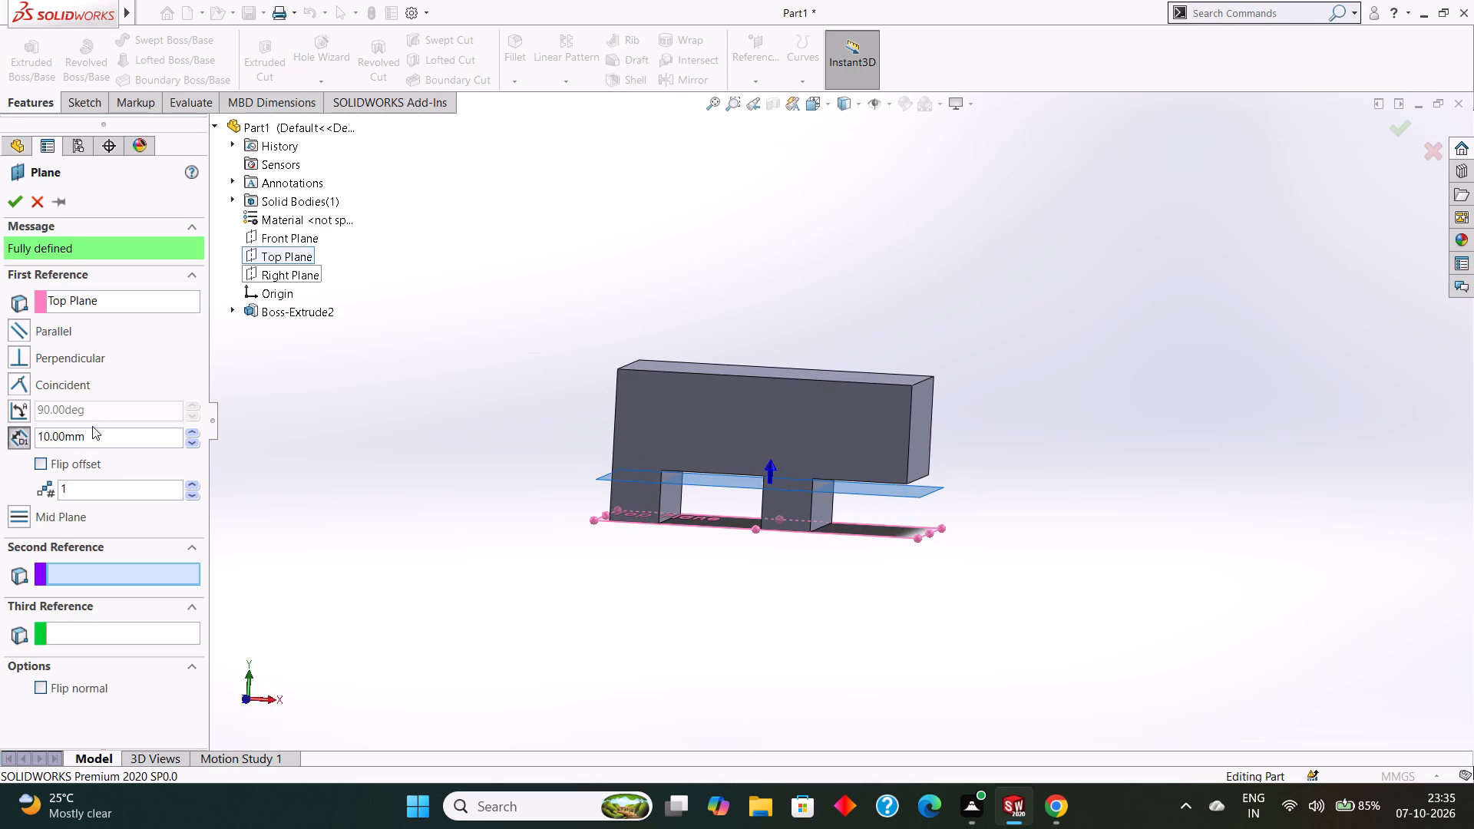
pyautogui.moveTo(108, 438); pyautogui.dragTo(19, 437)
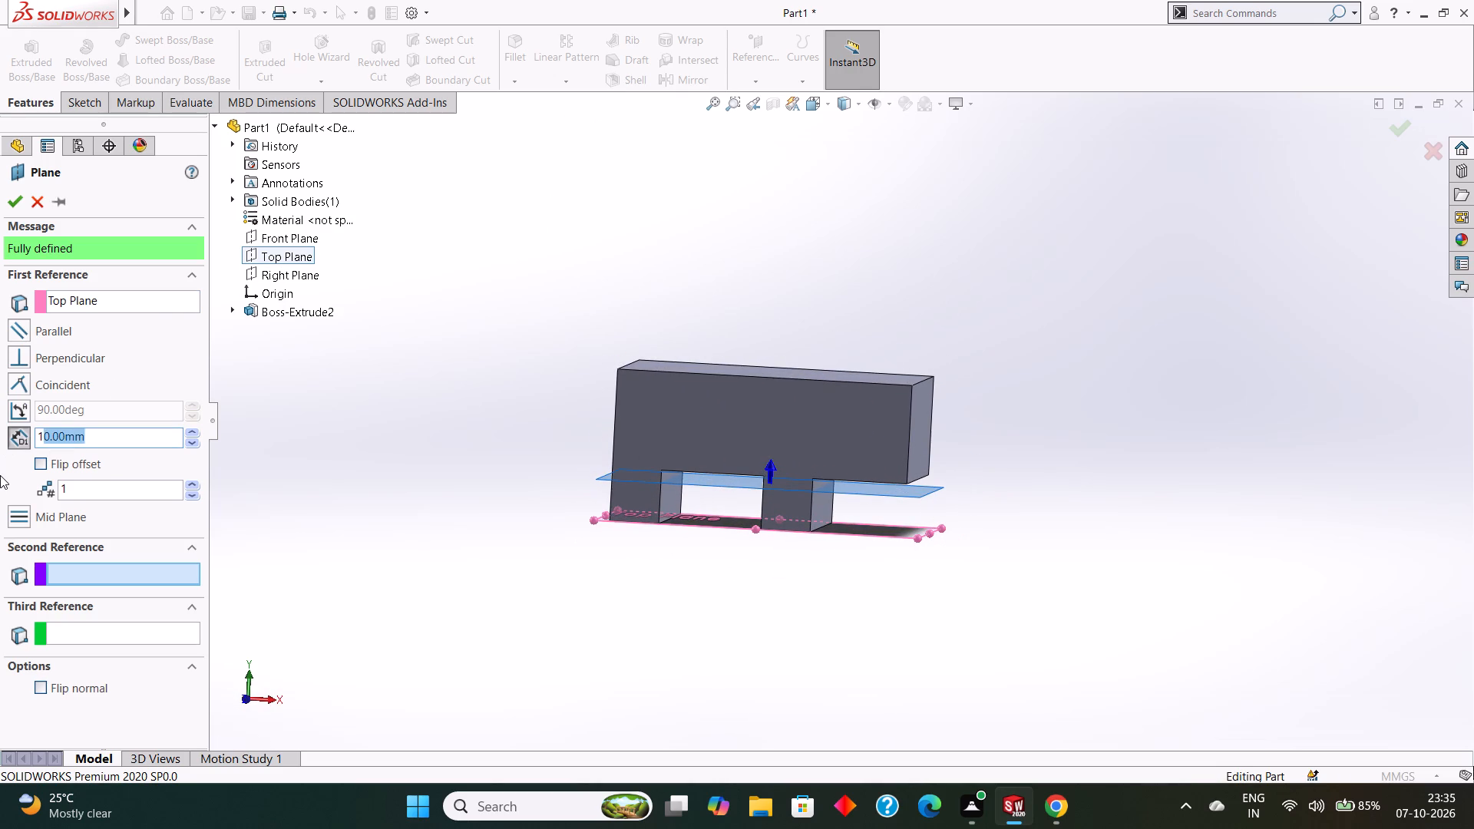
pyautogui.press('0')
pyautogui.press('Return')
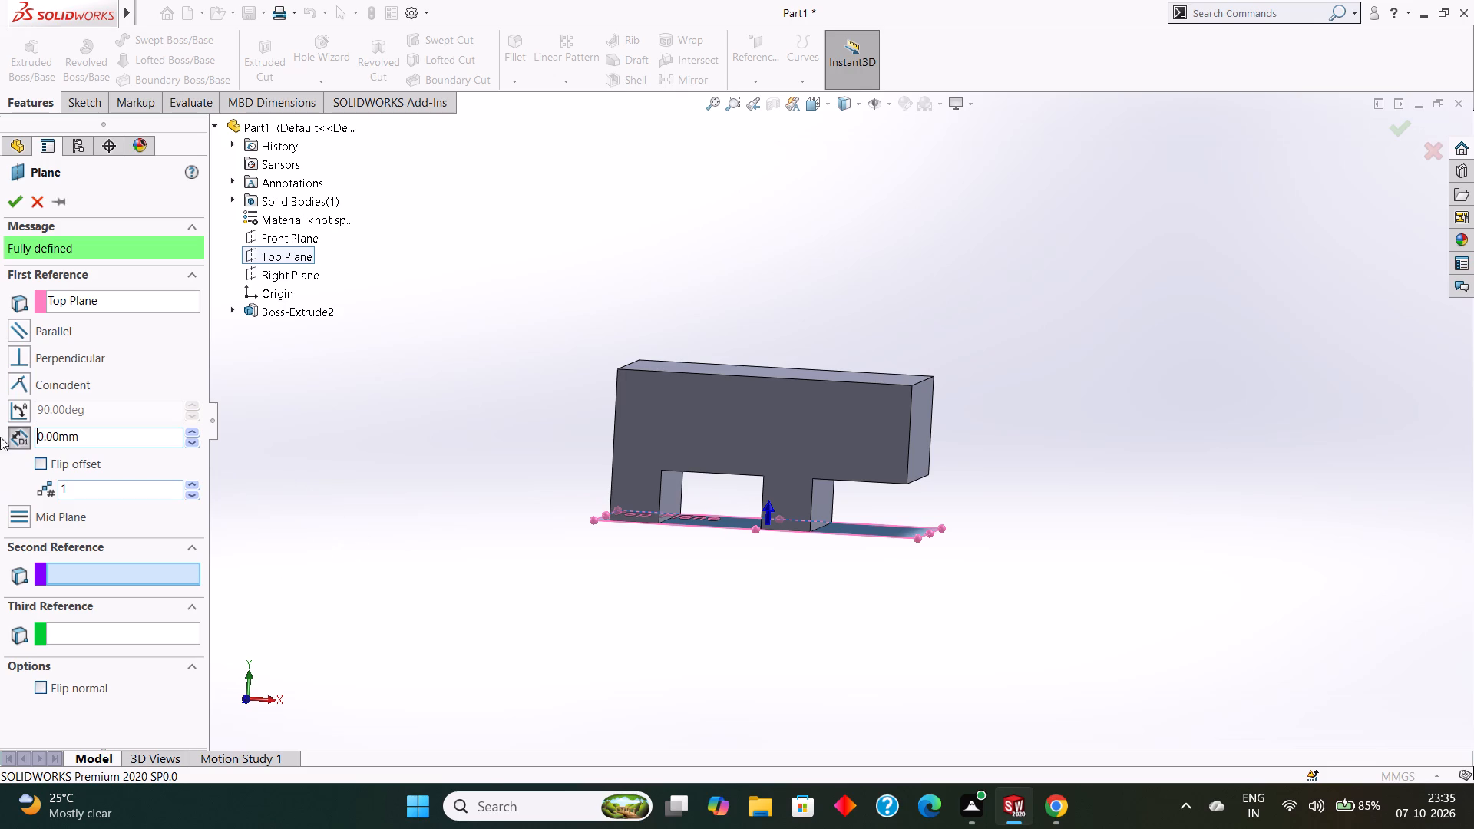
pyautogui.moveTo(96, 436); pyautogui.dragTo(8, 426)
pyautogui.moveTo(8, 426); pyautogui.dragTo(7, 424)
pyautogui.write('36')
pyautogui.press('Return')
# Examine the offset plane preview against the block's upper face from several angles, and cancel the plane.
pyautogui.moveTo(989, 408); pyautogui.dragTo(984, 348, button='middle')
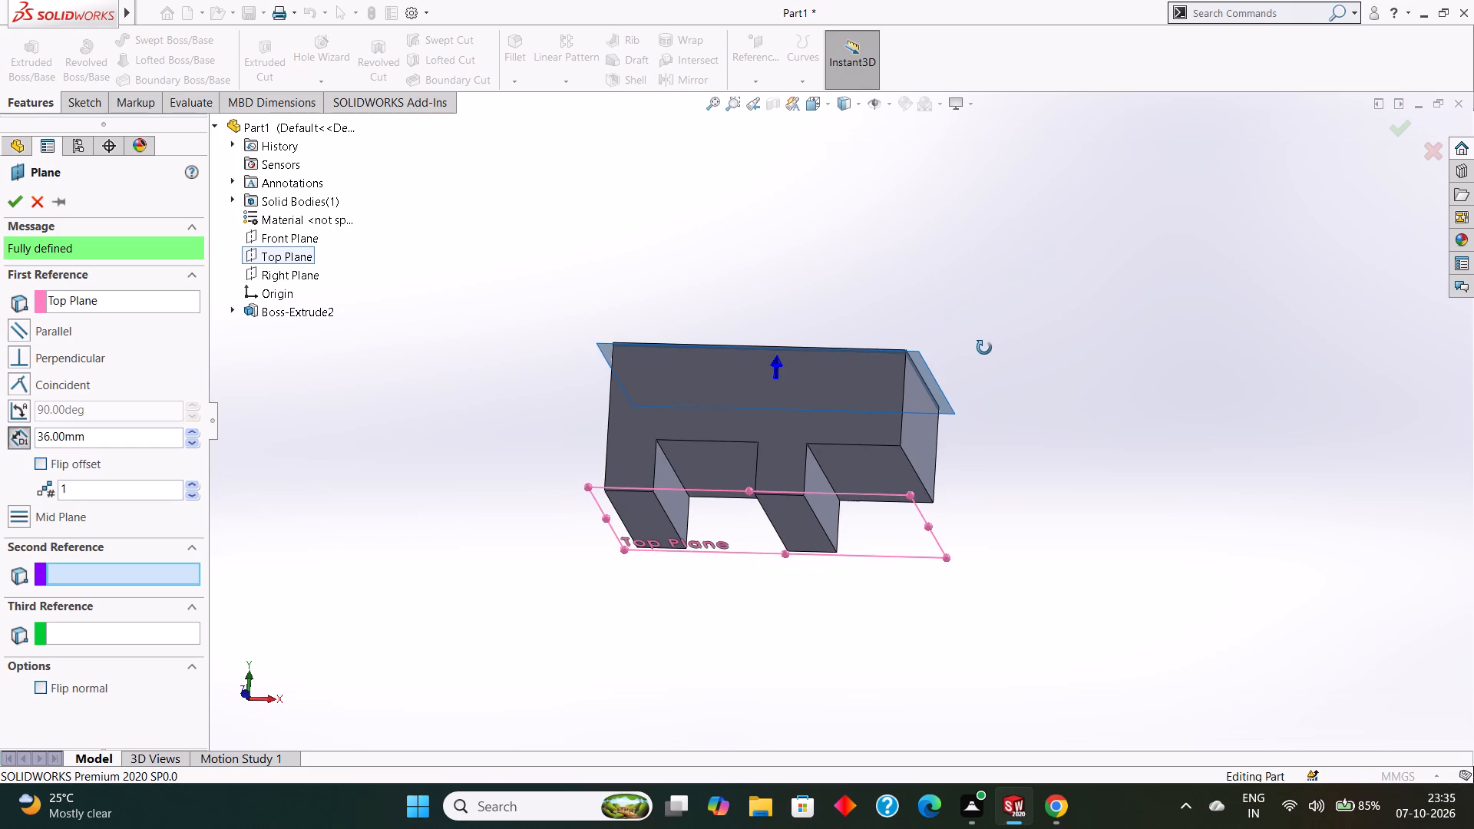
pyautogui.moveTo(984, 348); pyautogui.dragTo(1049, 435, button='middle')
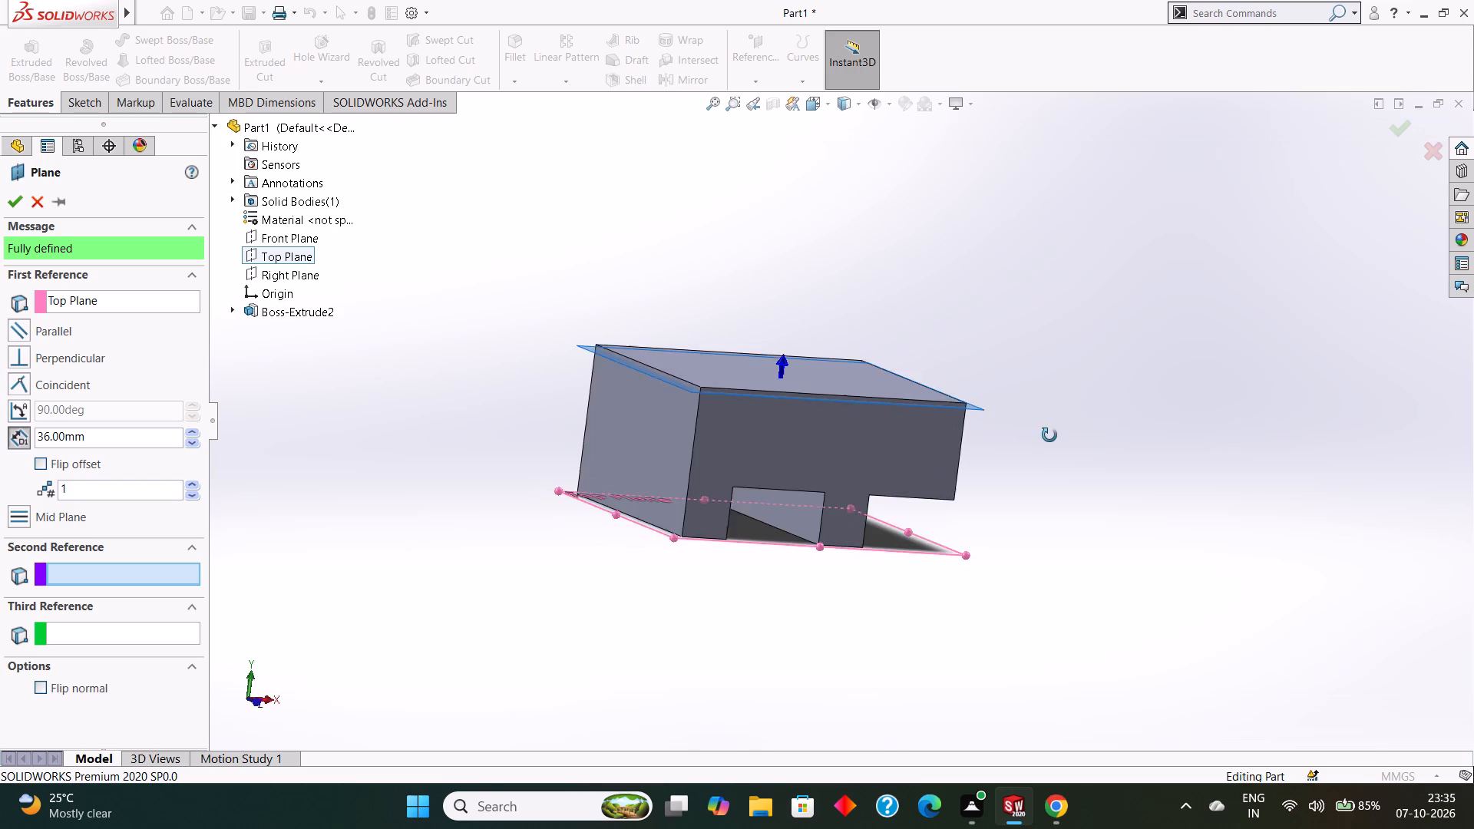
pyautogui.moveTo(1049, 435); pyautogui.dragTo(1011, 441, button='middle')
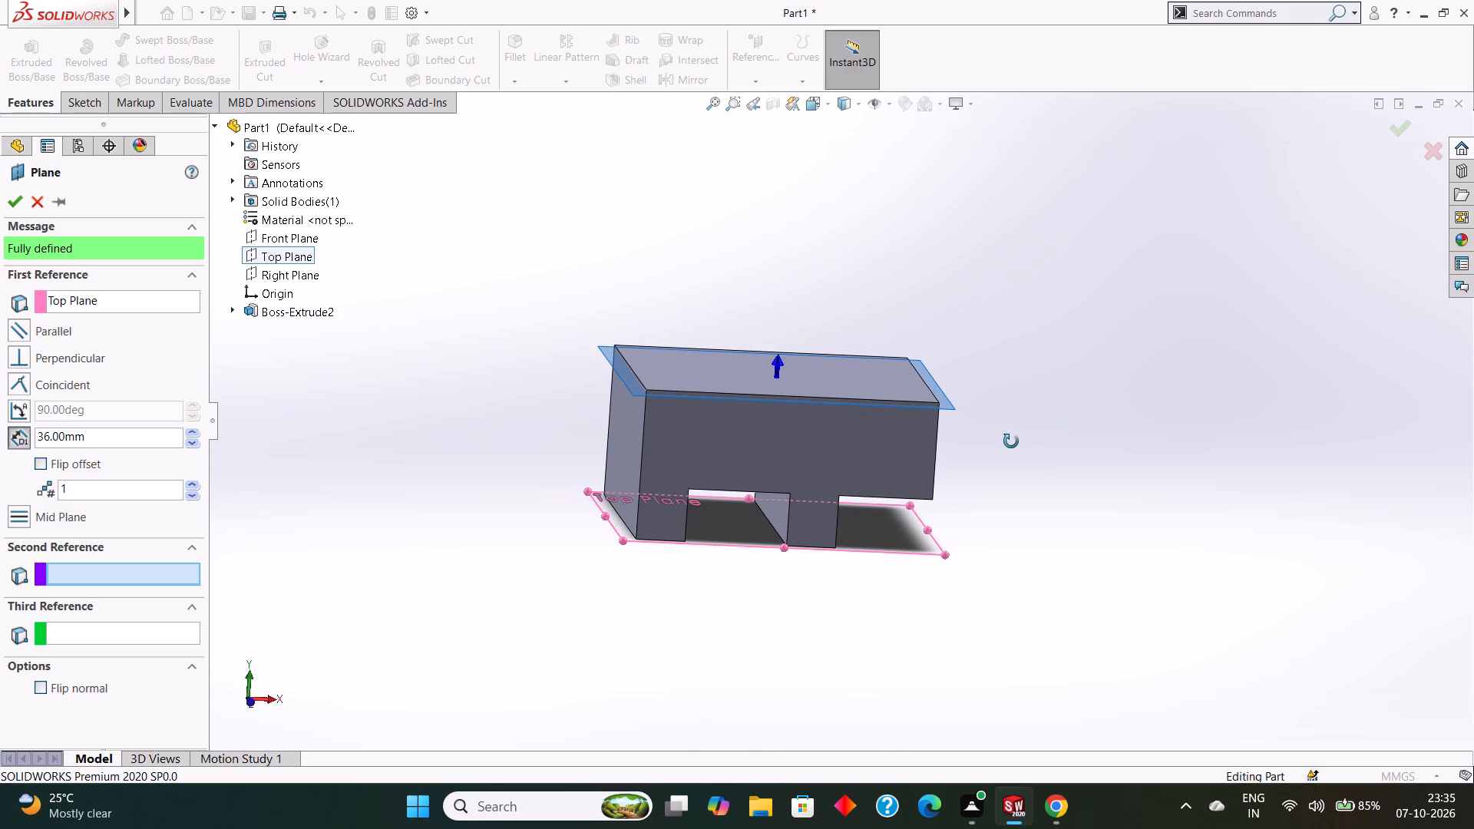
pyautogui.moveTo(1011, 441); pyautogui.dragTo(1010, 421, button='middle')
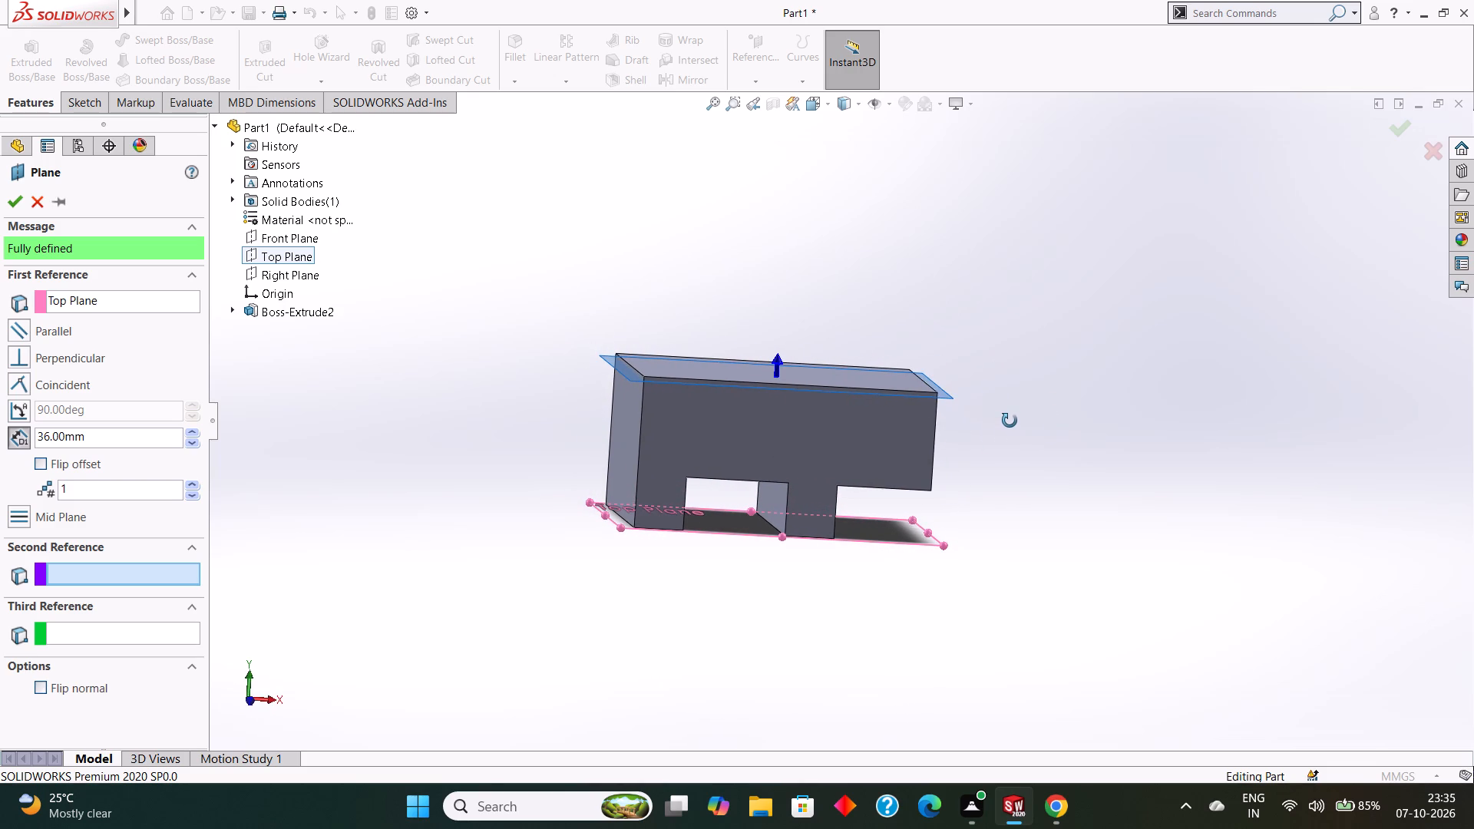
pyautogui.moveTo(1010, 421); pyautogui.dragTo(1013, 456, button='middle')
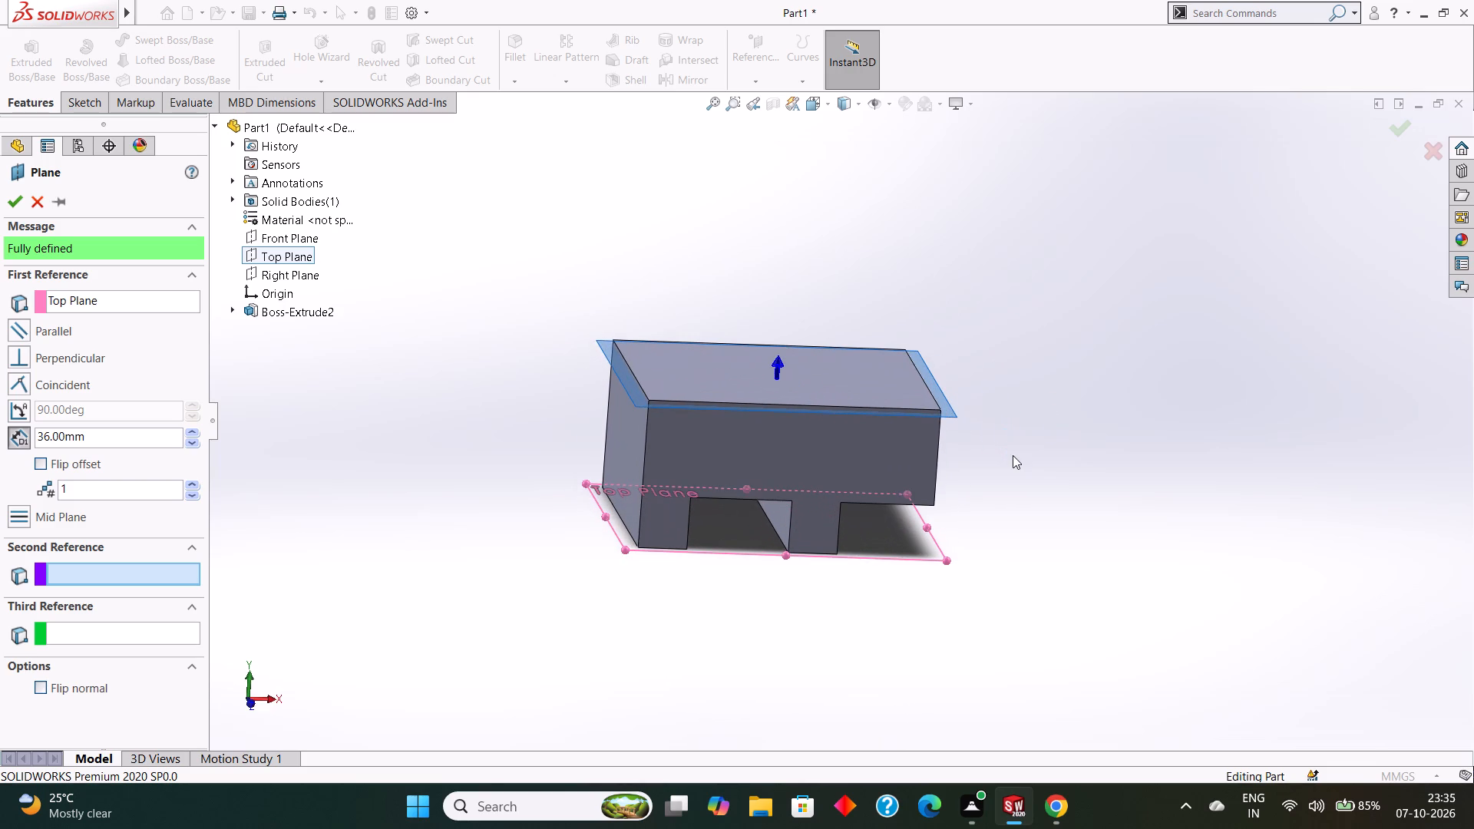
pyautogui.moveTo(1024, 448); pyautogui.dragTo(1027, 406, button='middle')
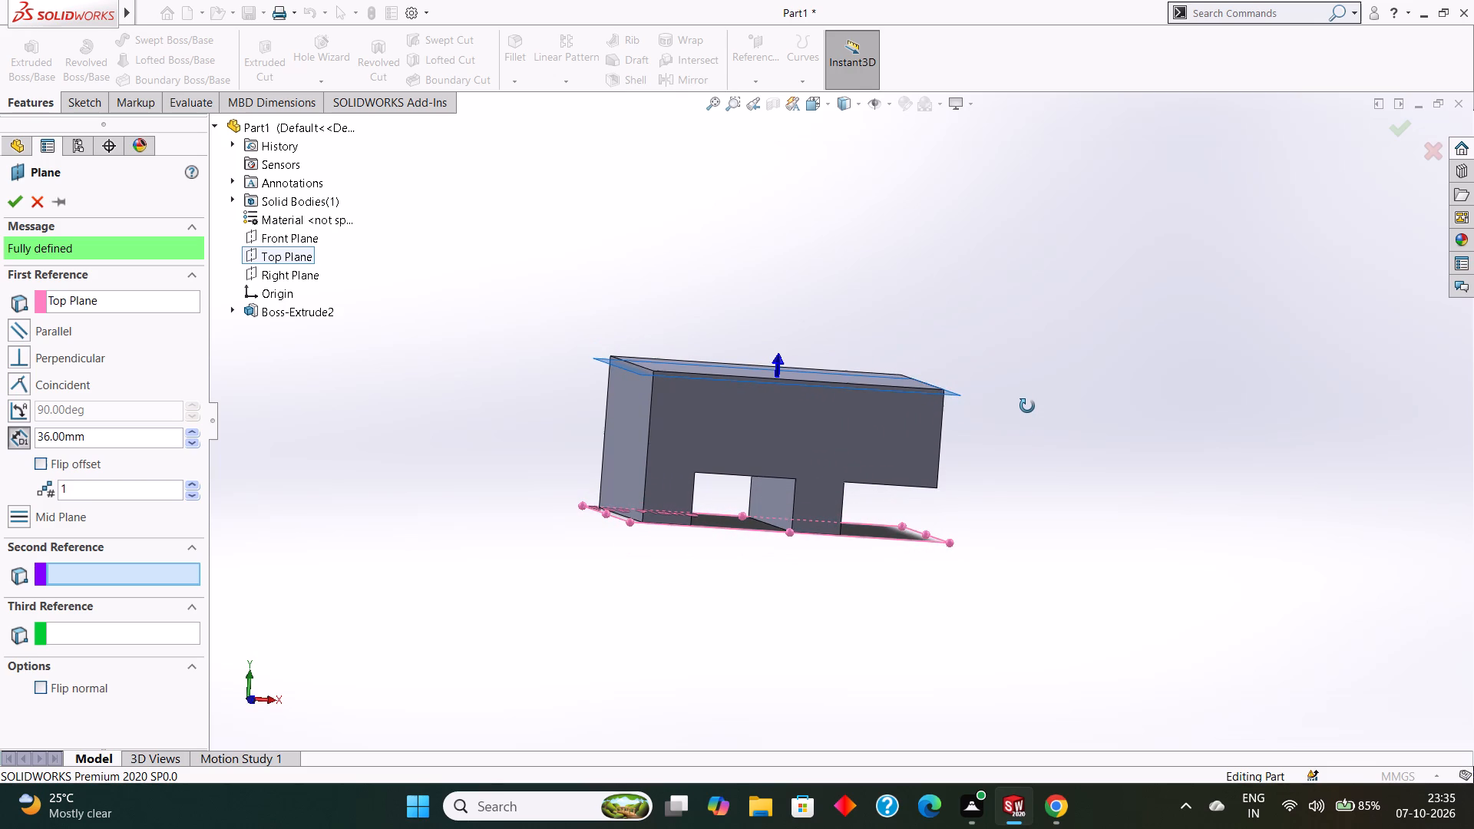
pyautogui.moveTo(1027, 406); pyautogui.dragTo(1028, 401, button='middle')
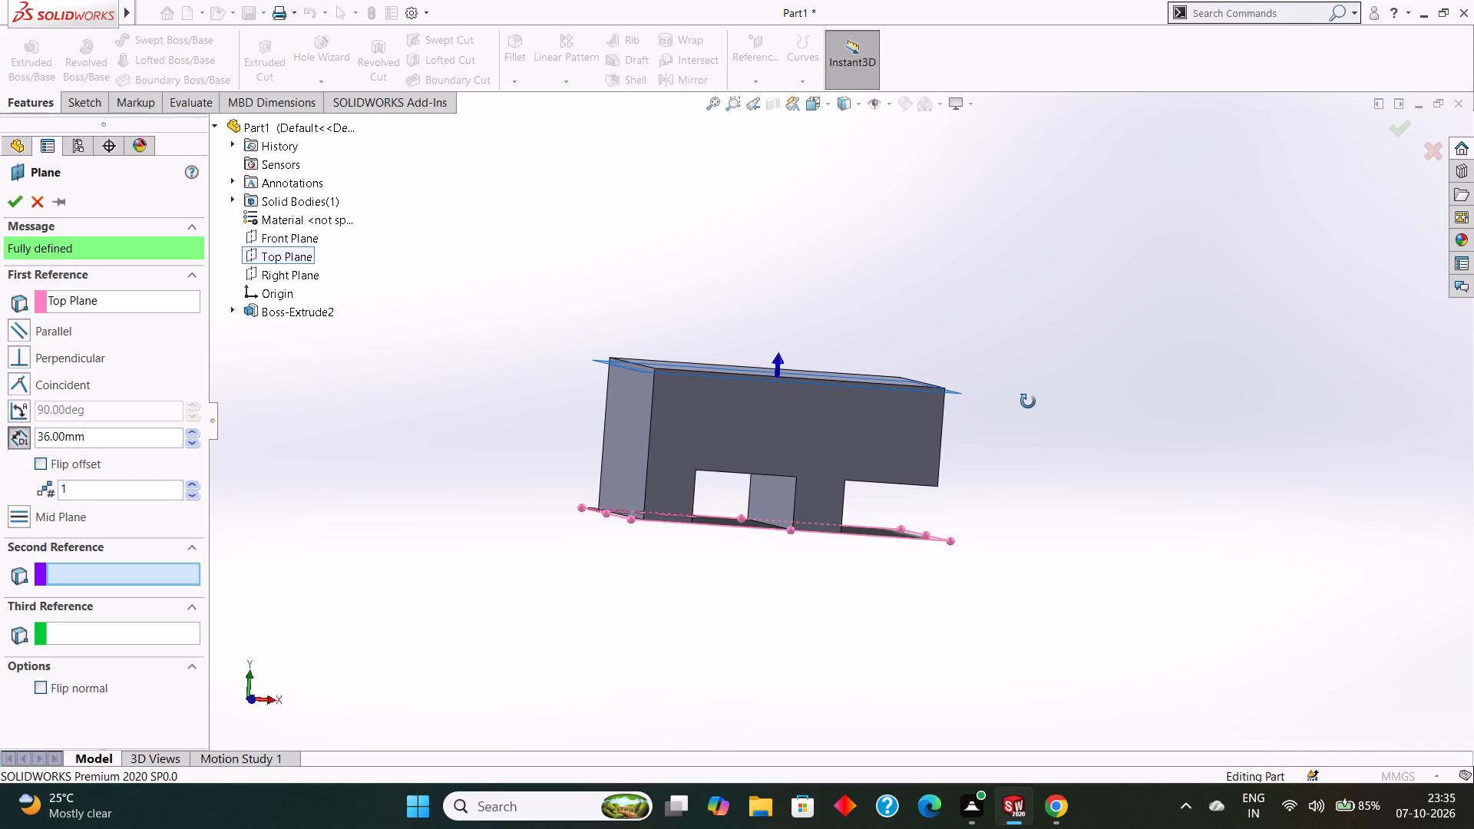
pyautogui.moveTo(1028, 401); pyautogui.dragTo(1020, 389, button='middle')
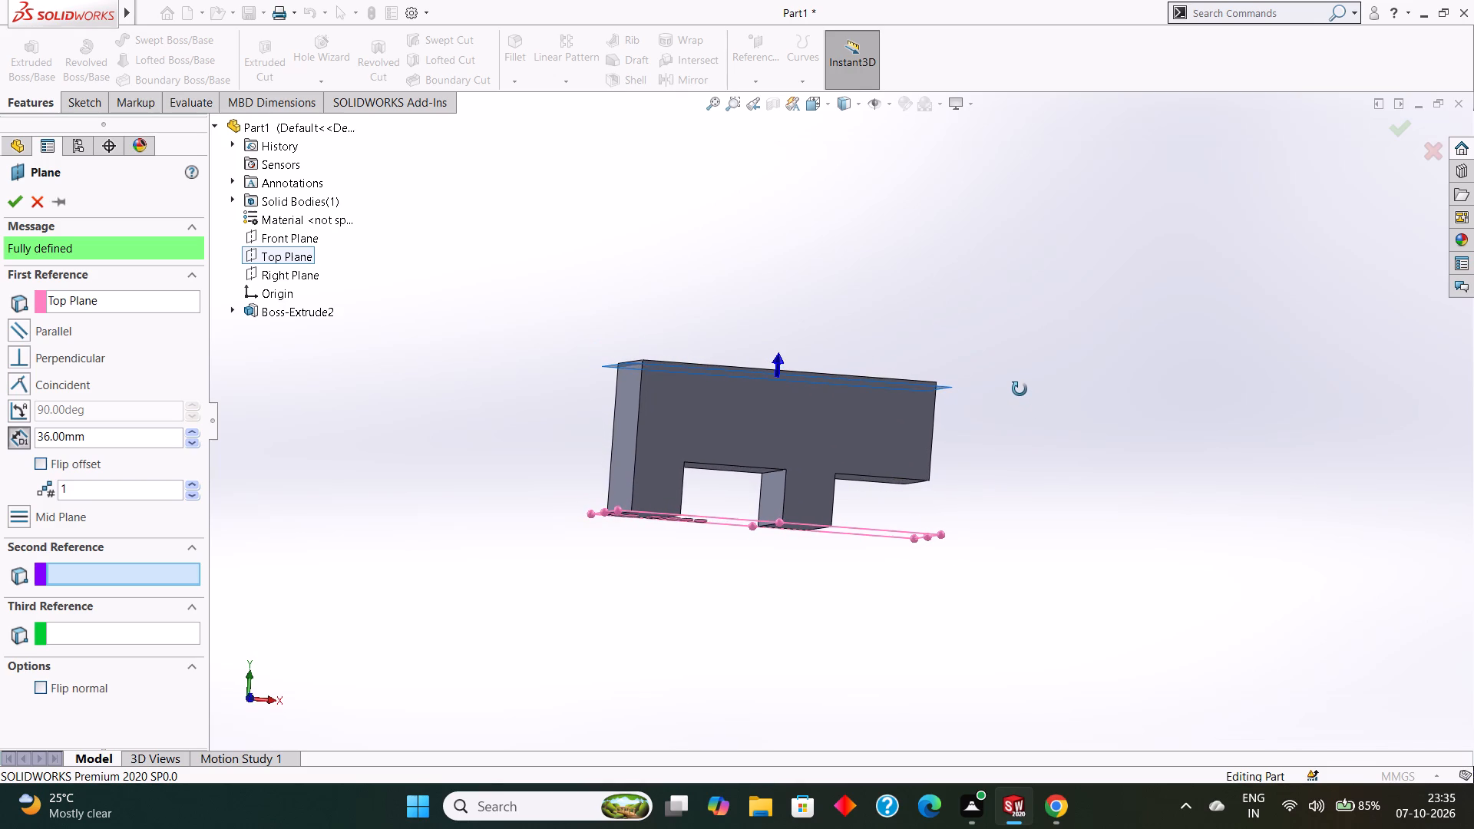
pyautogui.moveTo(1020, 389); pyautogui.dragTo(1006, 386, button='middle')
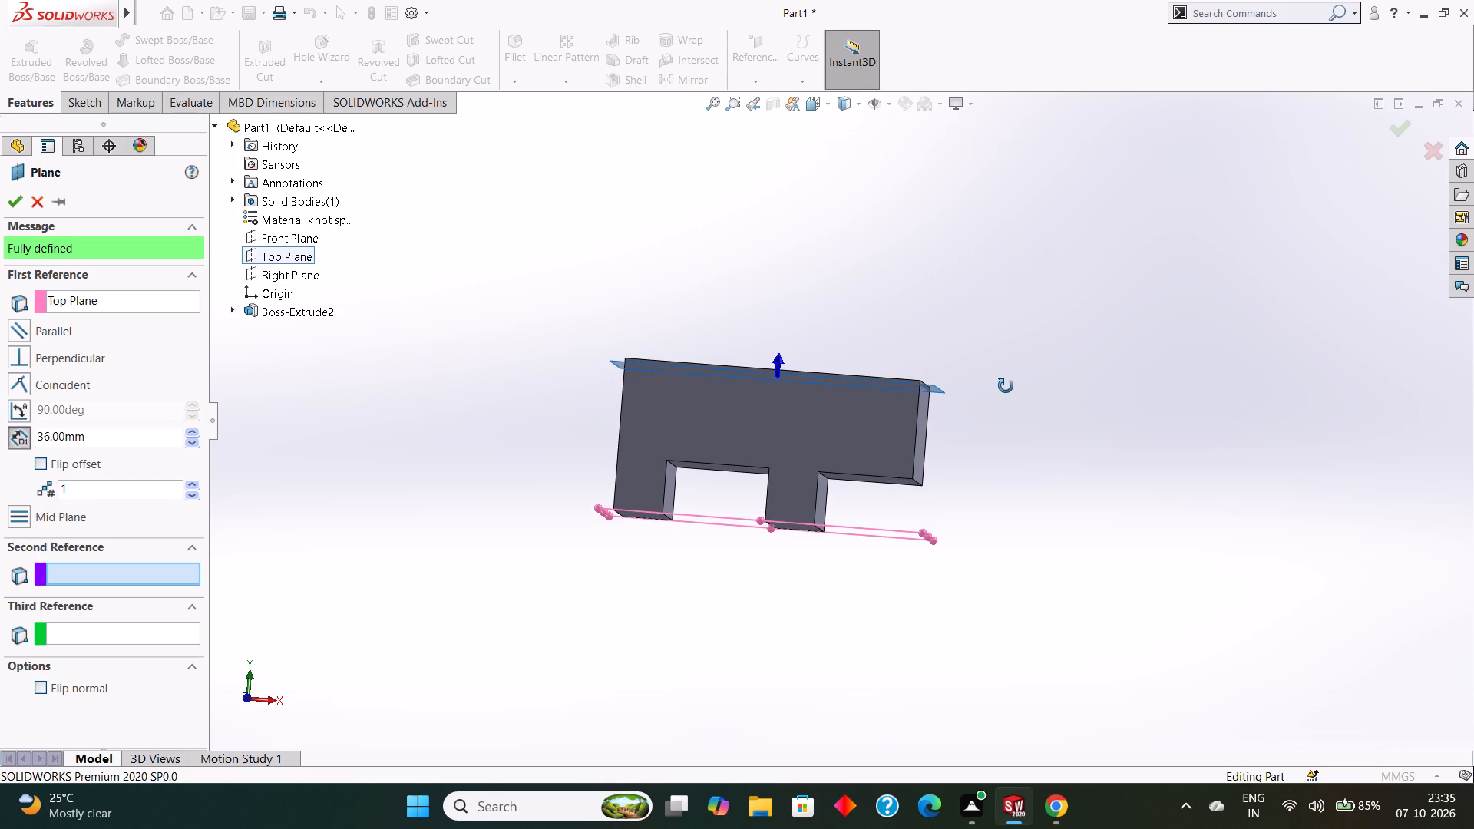
pyautogui.moveTo(1006, 386); pyautogui.dragTo(1008, 391, button='middle')
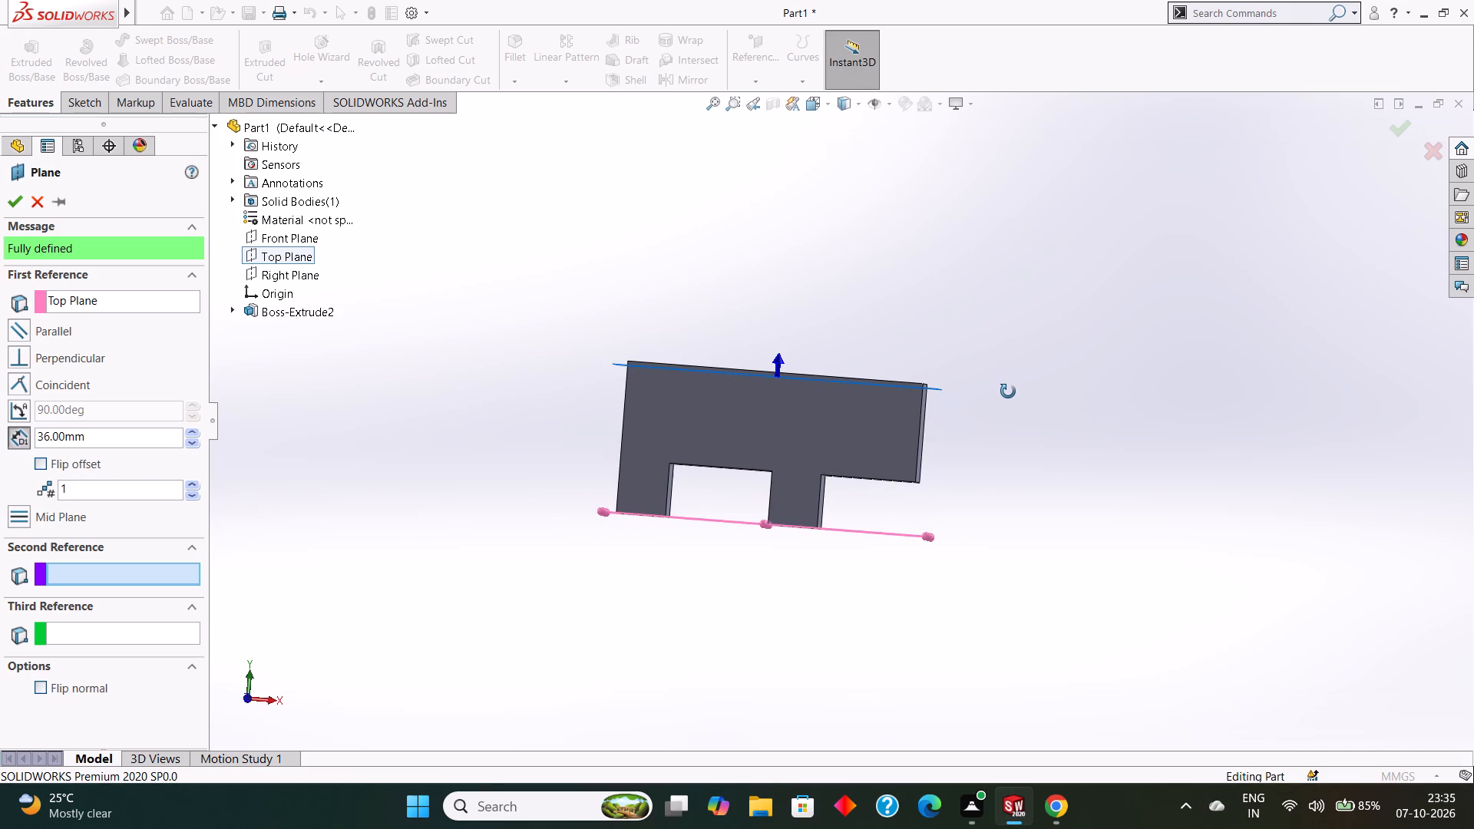
pyautogui.moveTo(1008, 391); pyautogui.dragTo(1010, 394, button='middle')
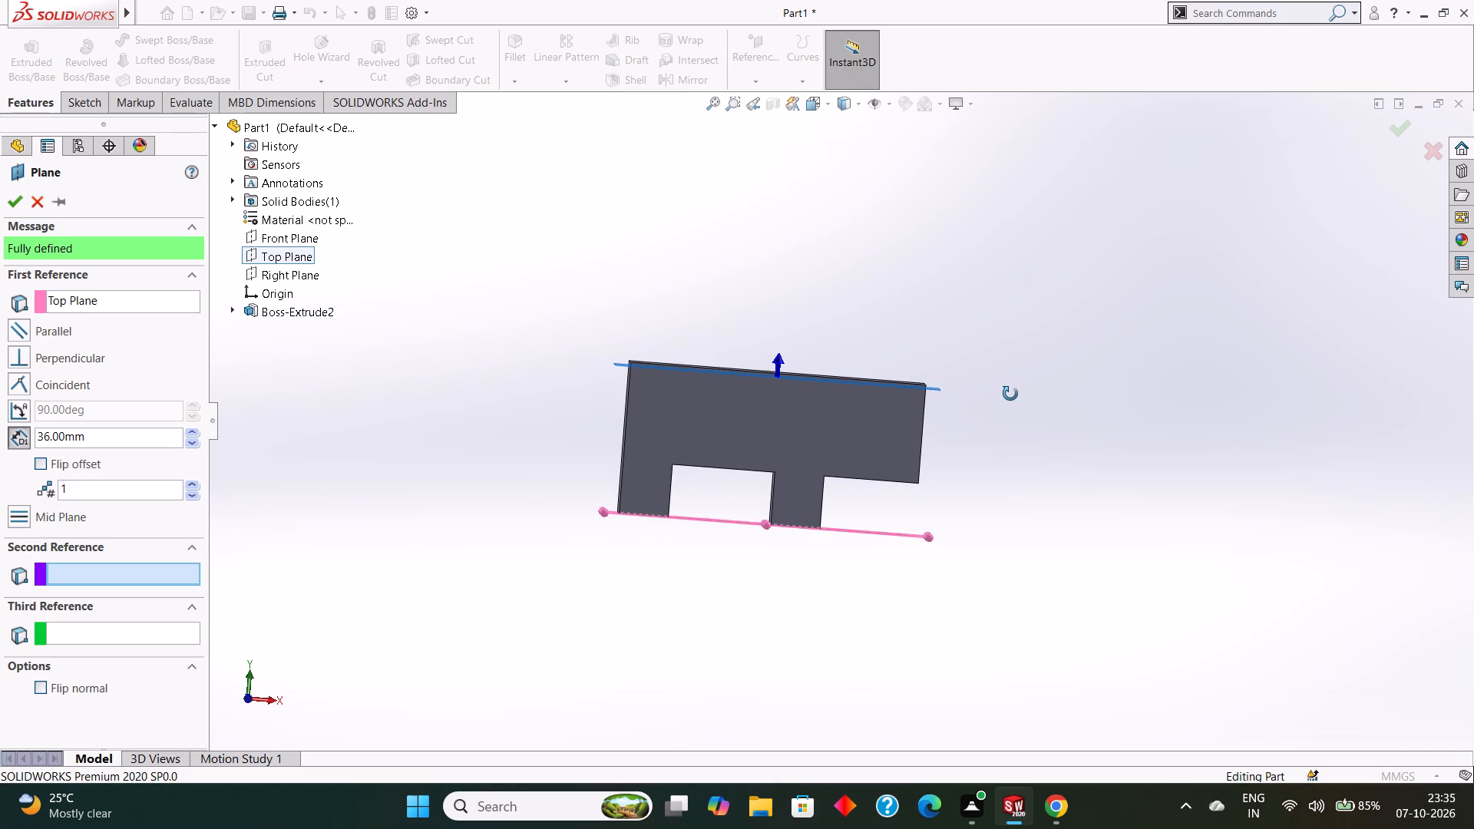
pyautogui.moveTo(1010, 394); pyautogui.dragTo(1013, 395, button='middle')
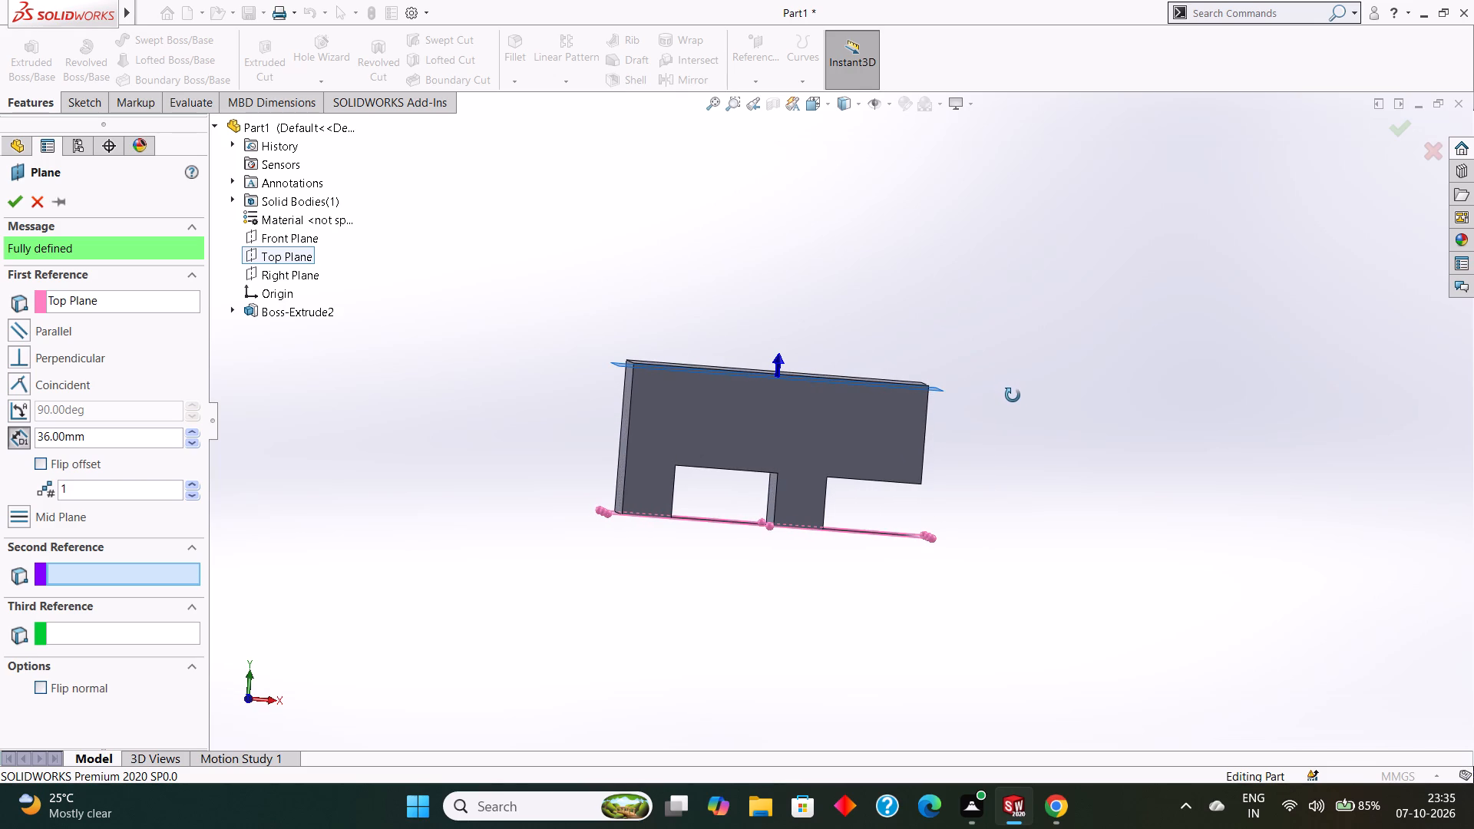
pyautogui.moveTo(1013, 395); pyautogui.dragTo(1011, 394, button='middle')
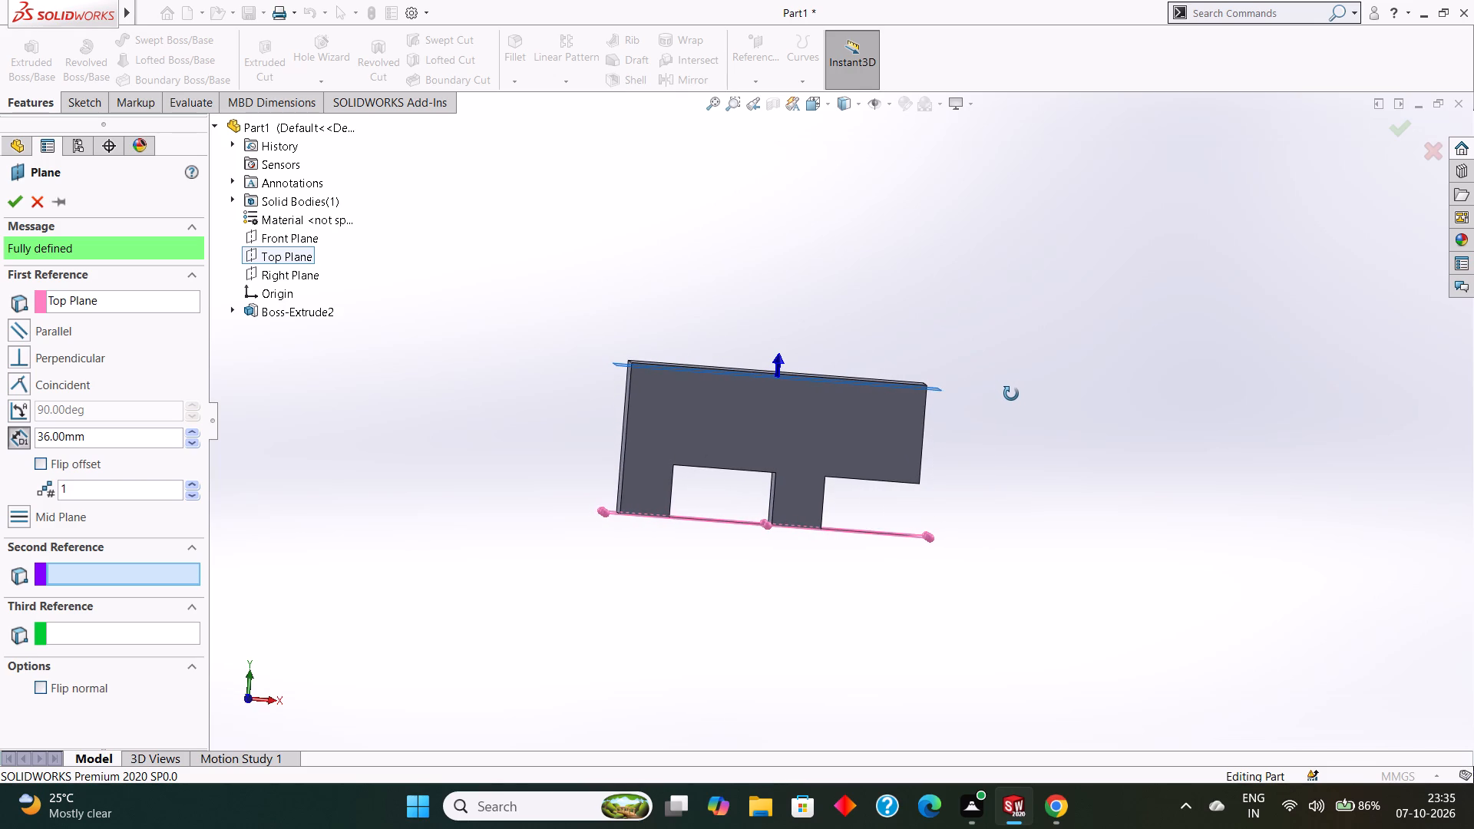
pyautogui.moveTo(1011, 394); pyautogui.dragTo(1013, 388, button='middle')
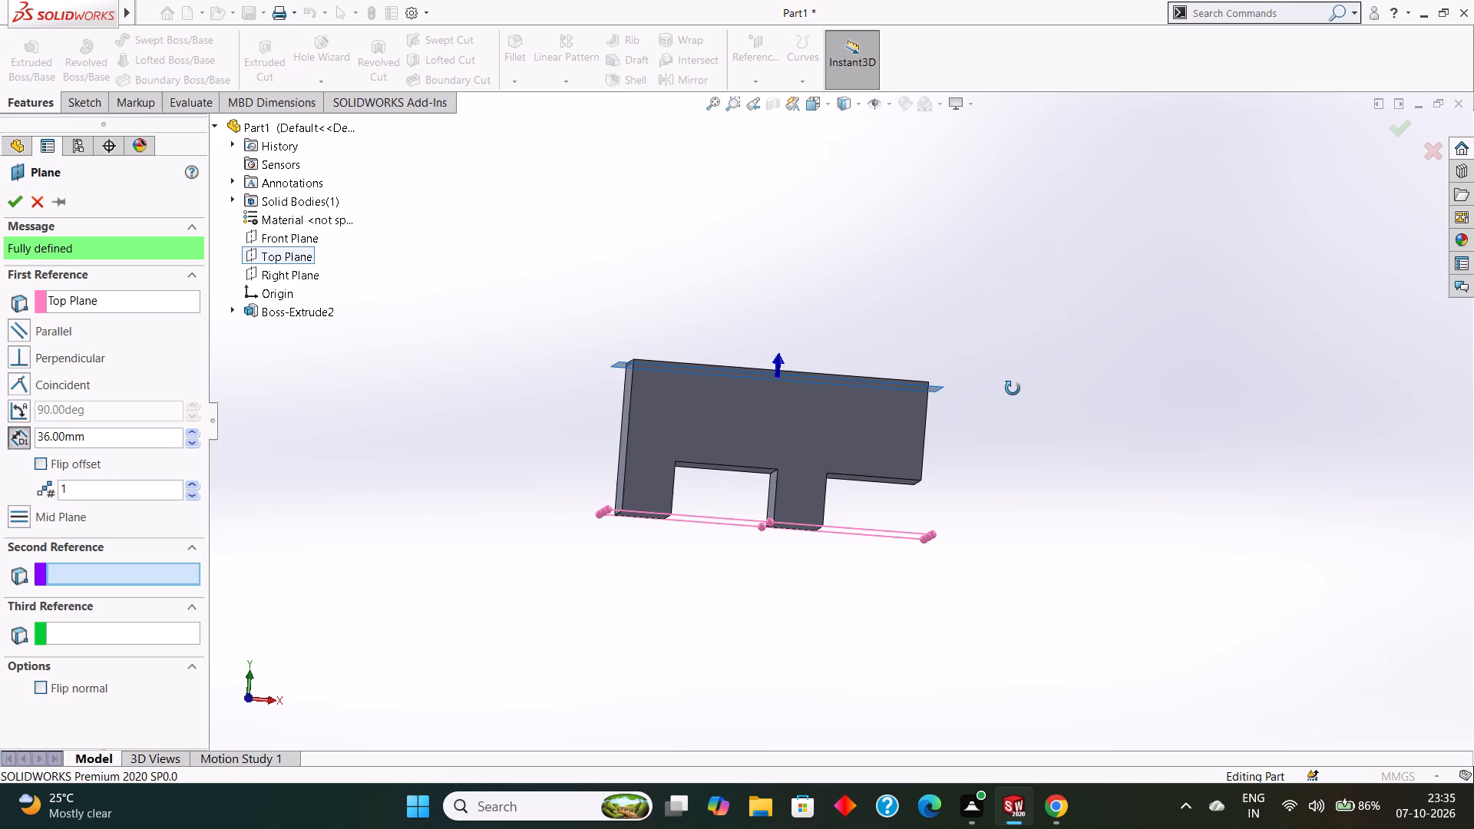
pyautogui.moveTo(1013, 388); pyautogui.dragTo(1013, 415, button='middle')
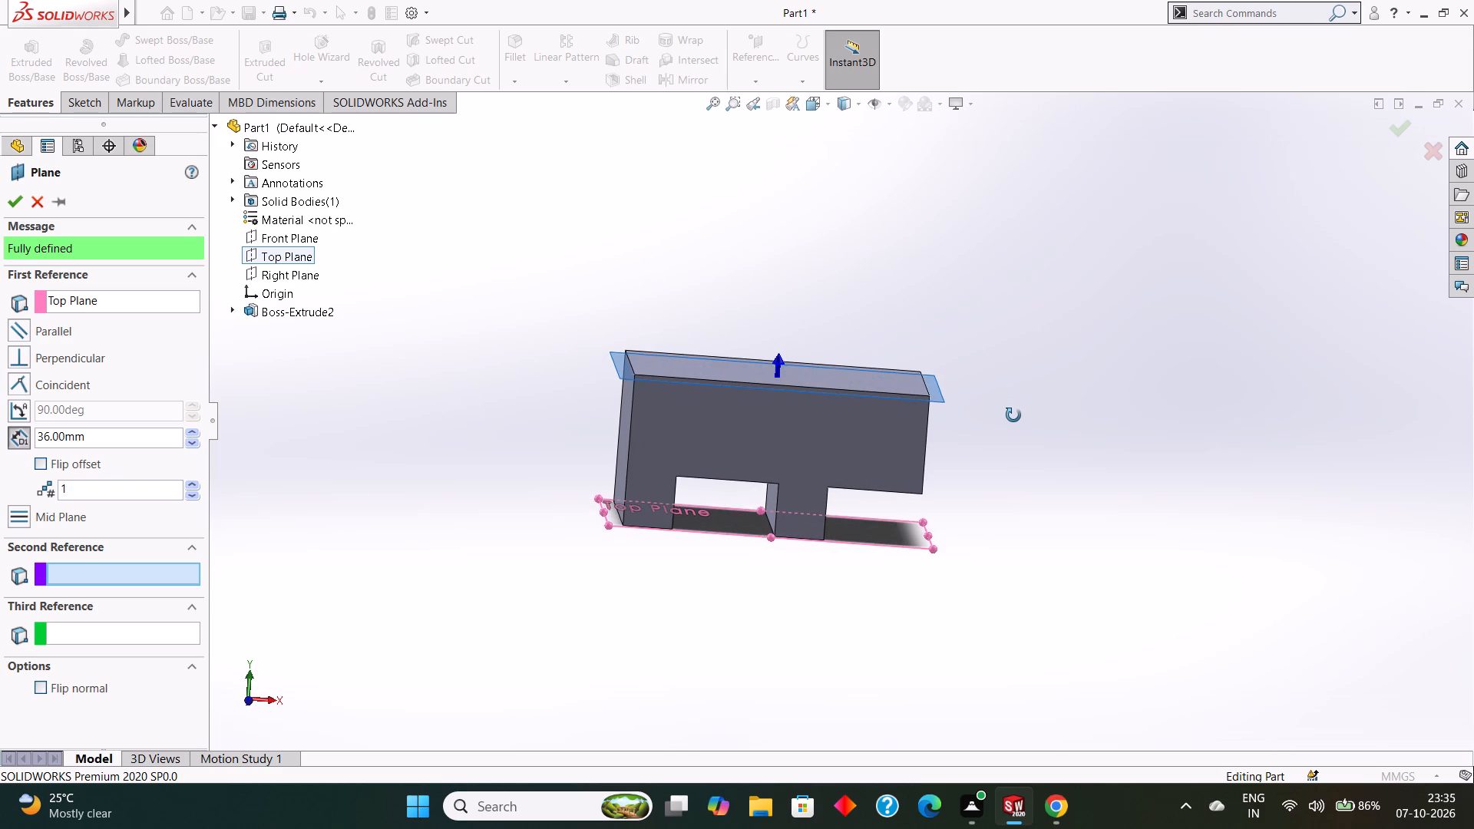
pyautogui.moveTo(1013, 415); pyautogui.dragTo(1013, 396, button='middle')
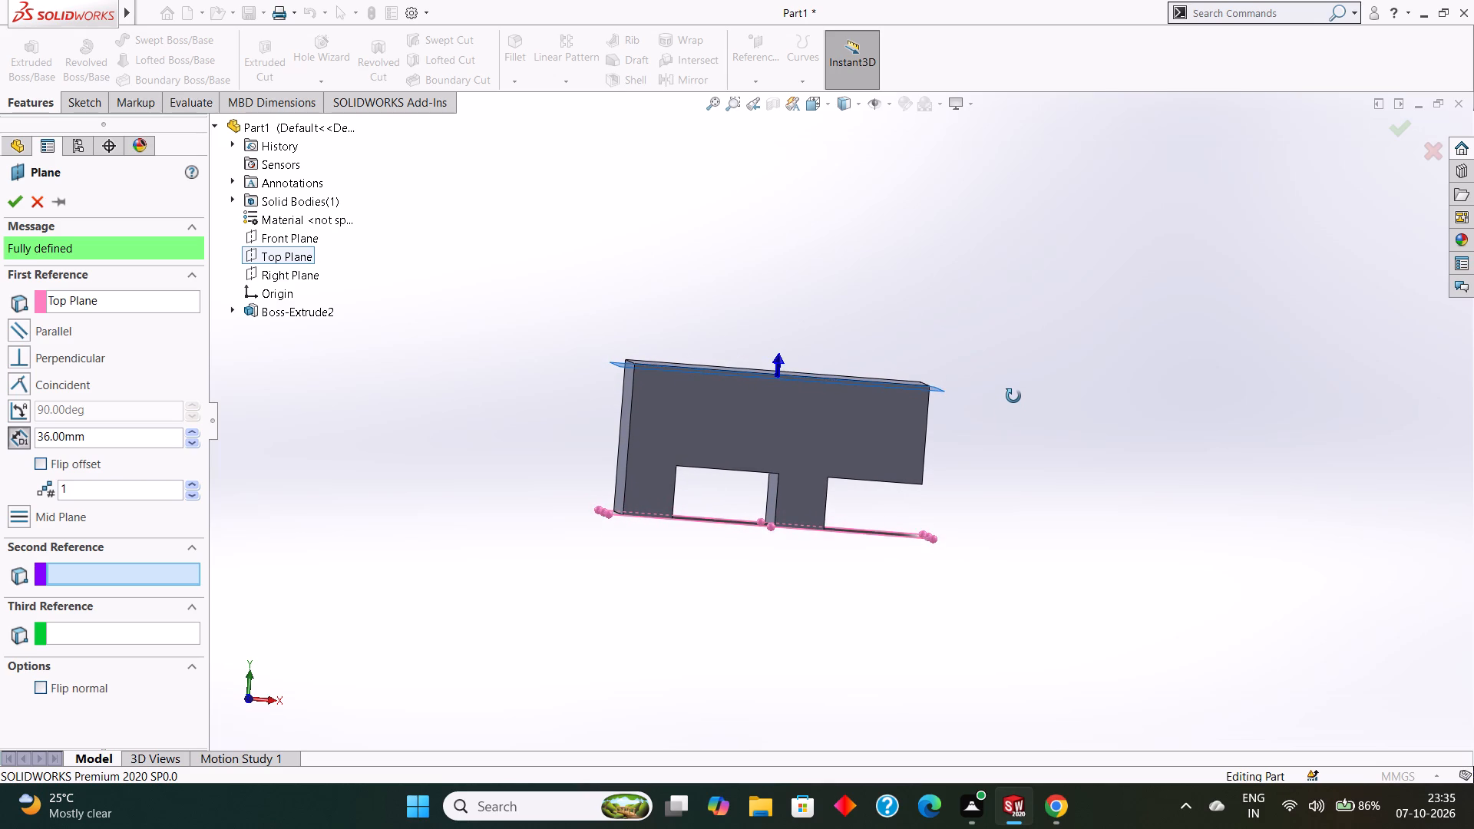
pyautogui.moveTo(1013, 396); pyautogui.dragTo(1013, 394, button='middle')
pyautogui.scroll(-1, 1016, 405)
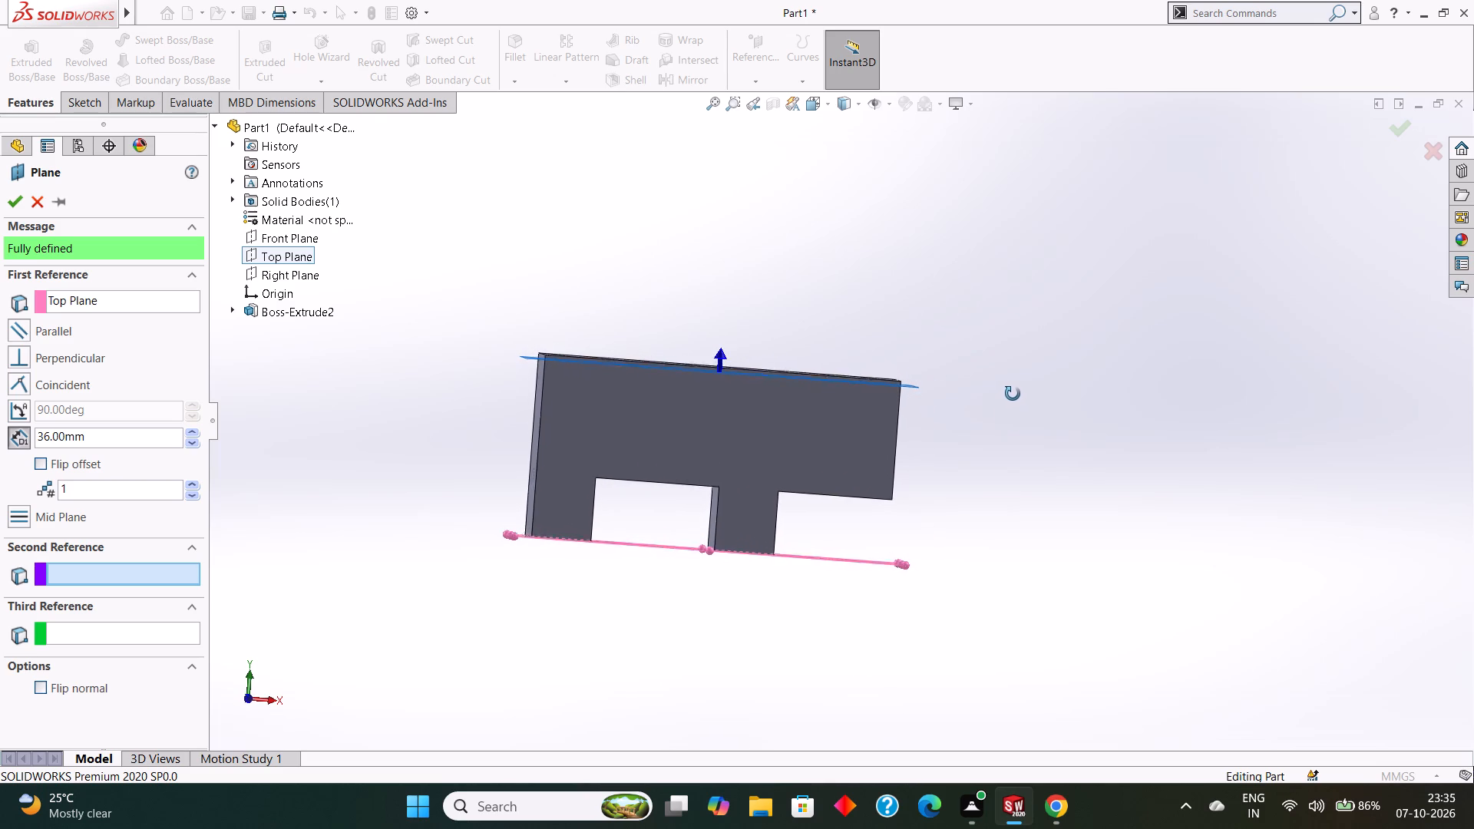
pyautogui.moveTo(1013, 394); pyautogui.dragTo(1016, 393, button='middle')
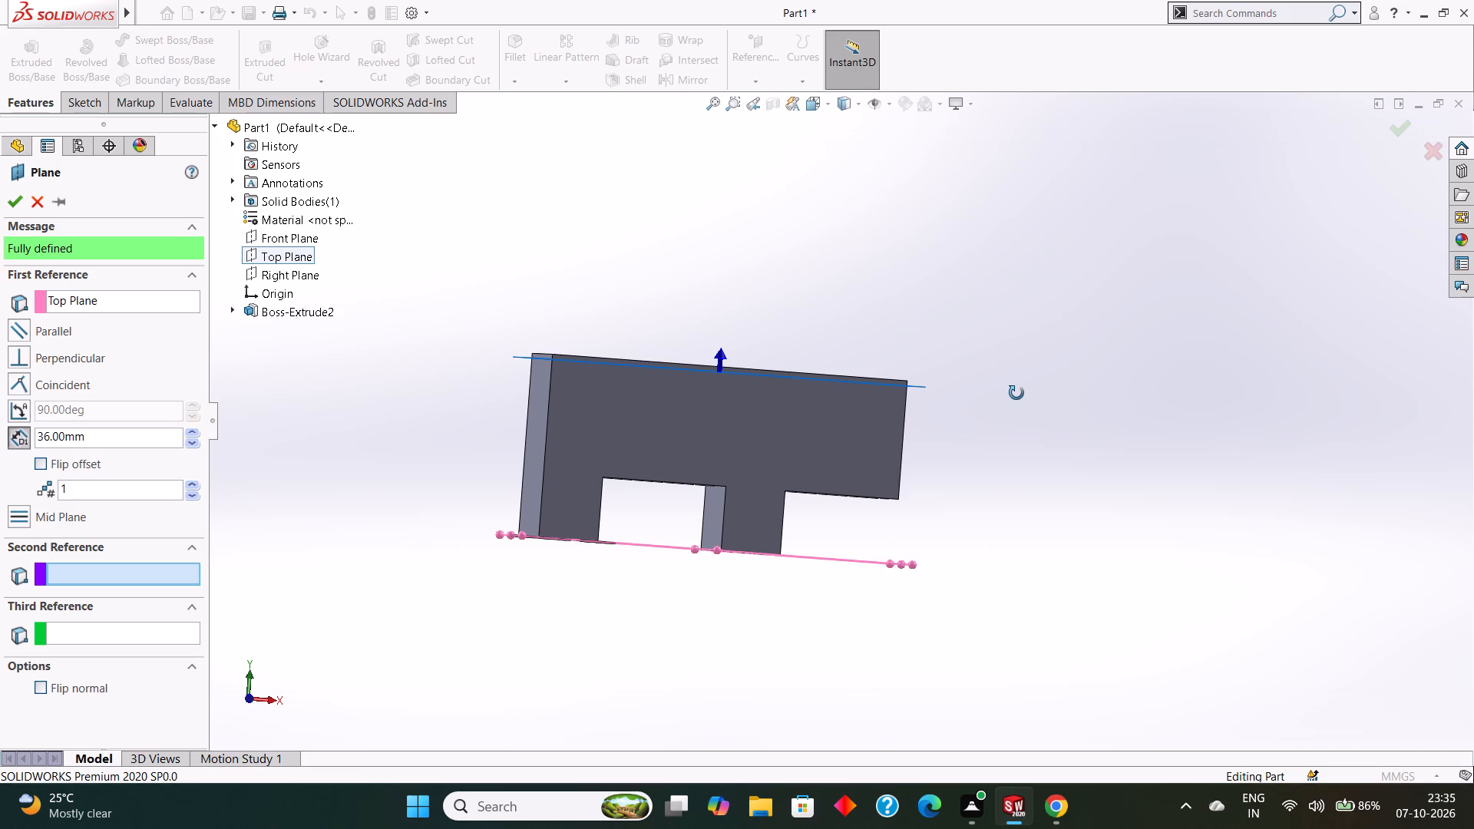
pyautogui.moveTo(1016, 393); pyautogui.dragTo(1019, 396, button='middle')
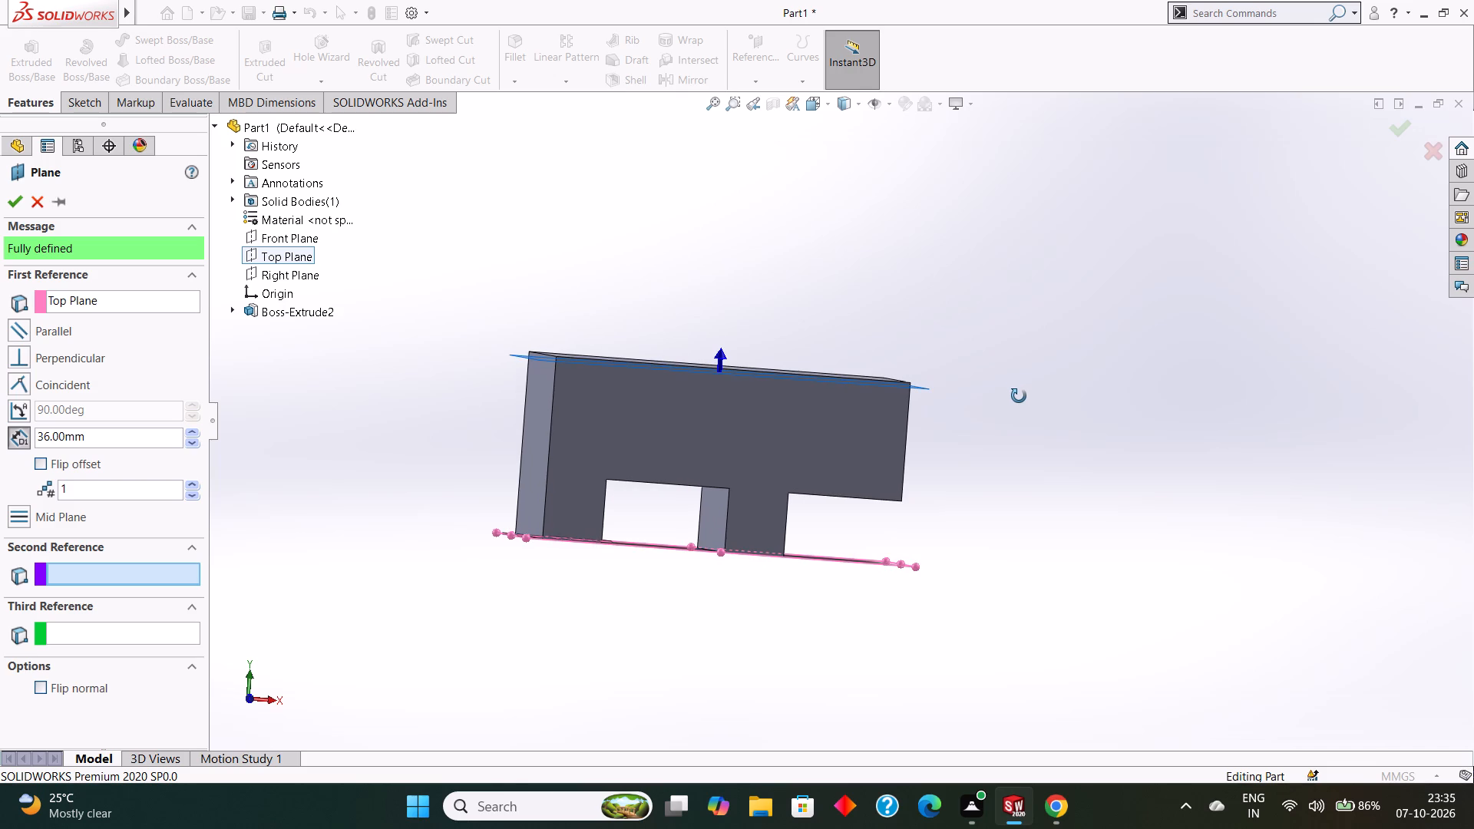
pyautogui.moveTo(1019, 396); pyautogui.dragTo(1019, 398, button='middle')
pyautogui.scroll(2, 1019, 398)
pyautogui.moveTo(1016, 398); pyautogui.dragTo(1012, 422, button='middle')
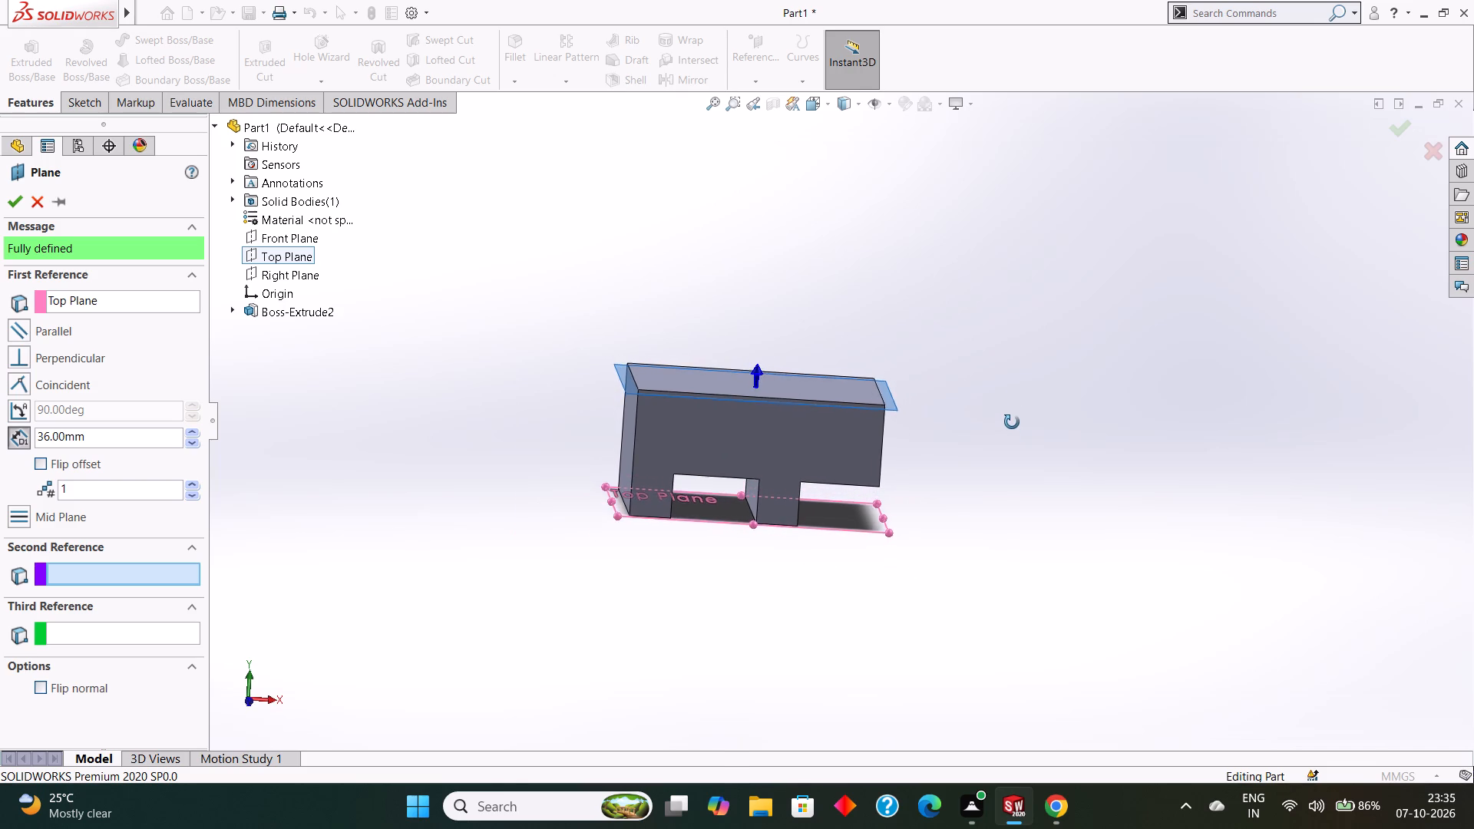
pyautogui.moveTo(1012, 422); pyautogui.dragTo(1012, 408, button='middle')
pyautogui.press('Escape')
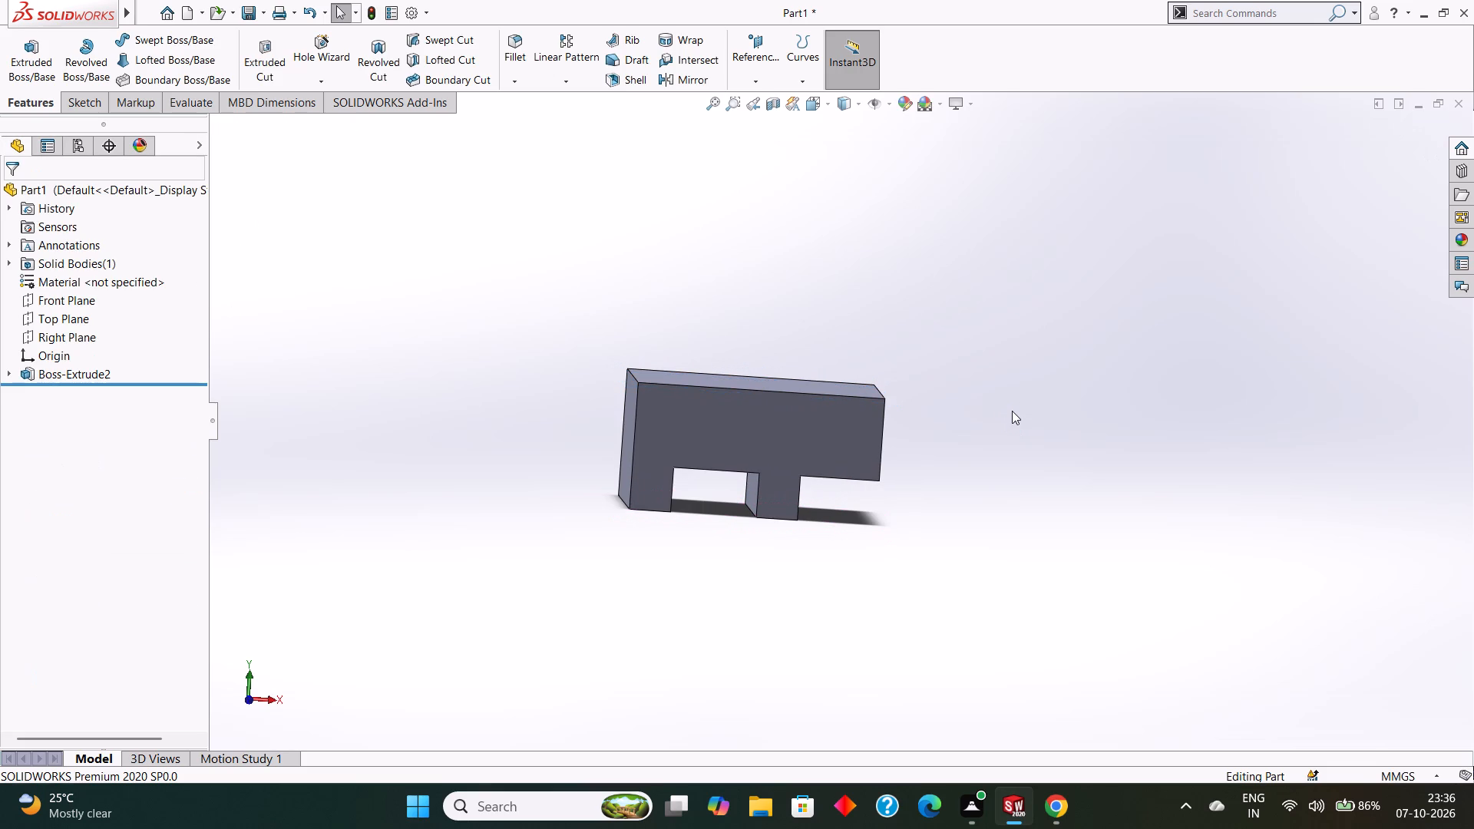
# Undo the boss extrusion and delete the 24 mm height dimension from the profile sketch.
pyautogui.hotkey('ctrl', 'z')
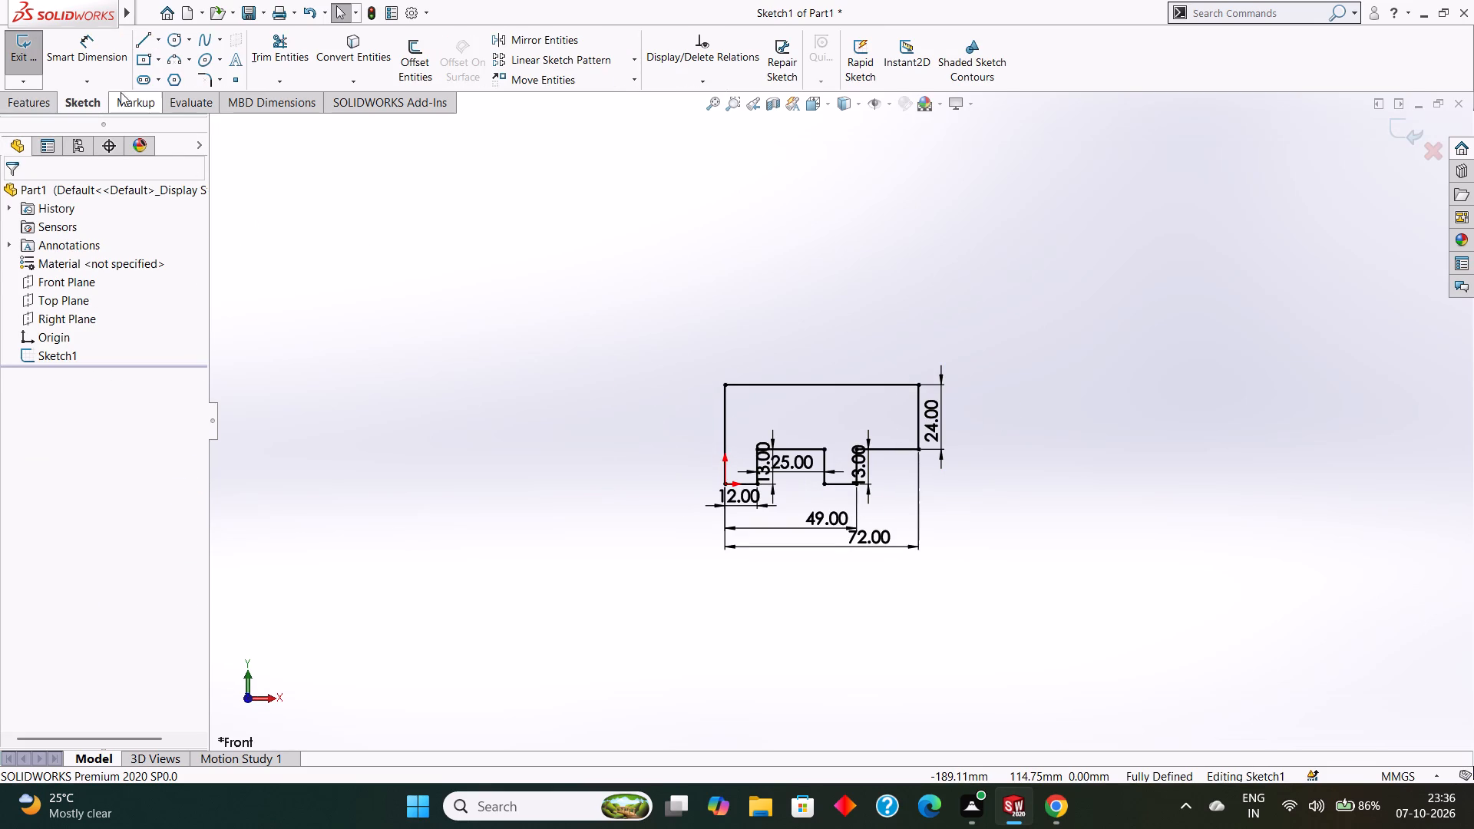
pyautogui.rightClick(938, 410)
pyautogui.click(988, 602)
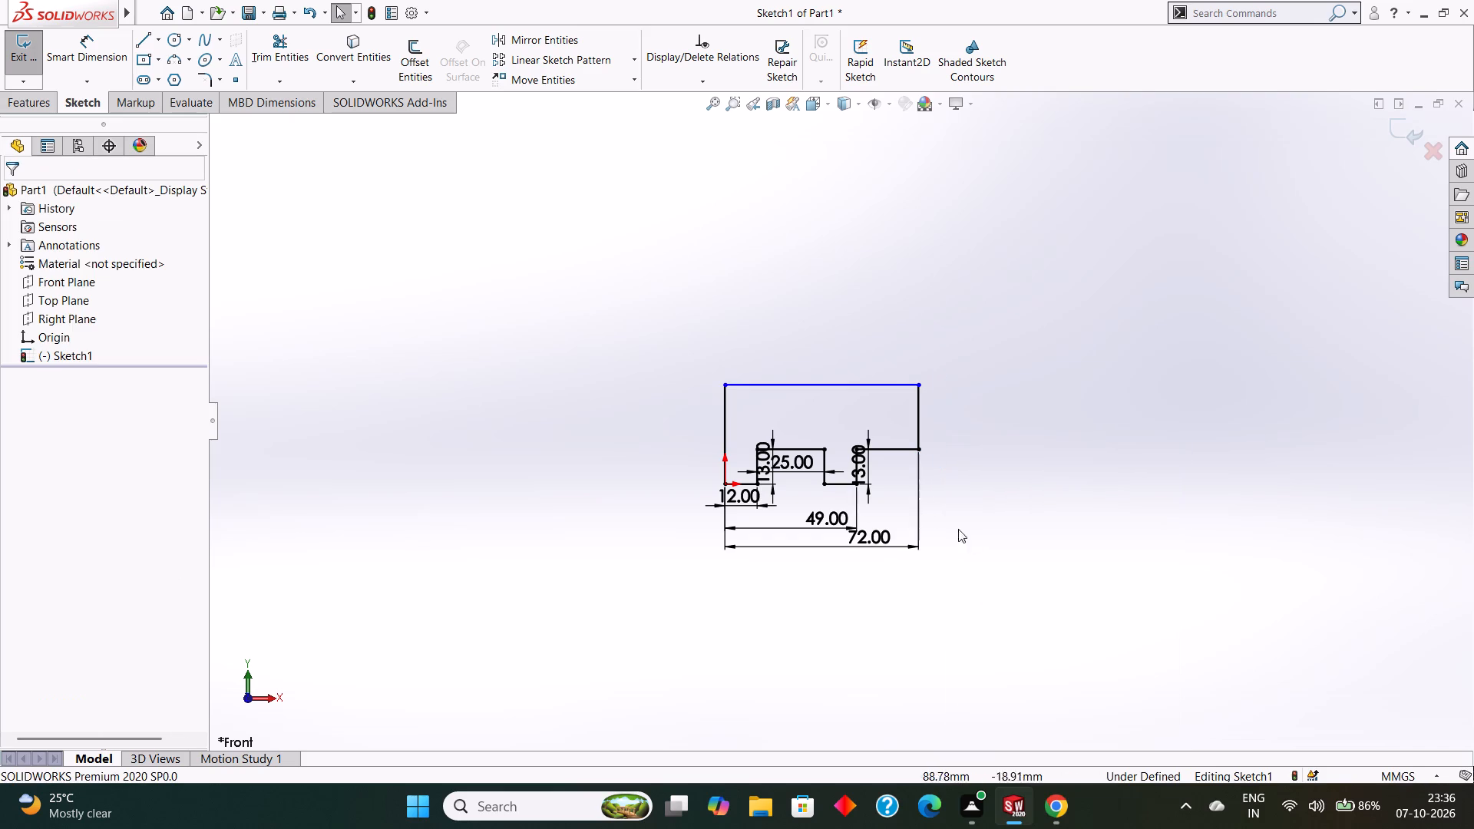
# Dimension the profile's height from the origin to its upper corner as 24 mm.
pyautogui.scroll(-2, 719, 434)
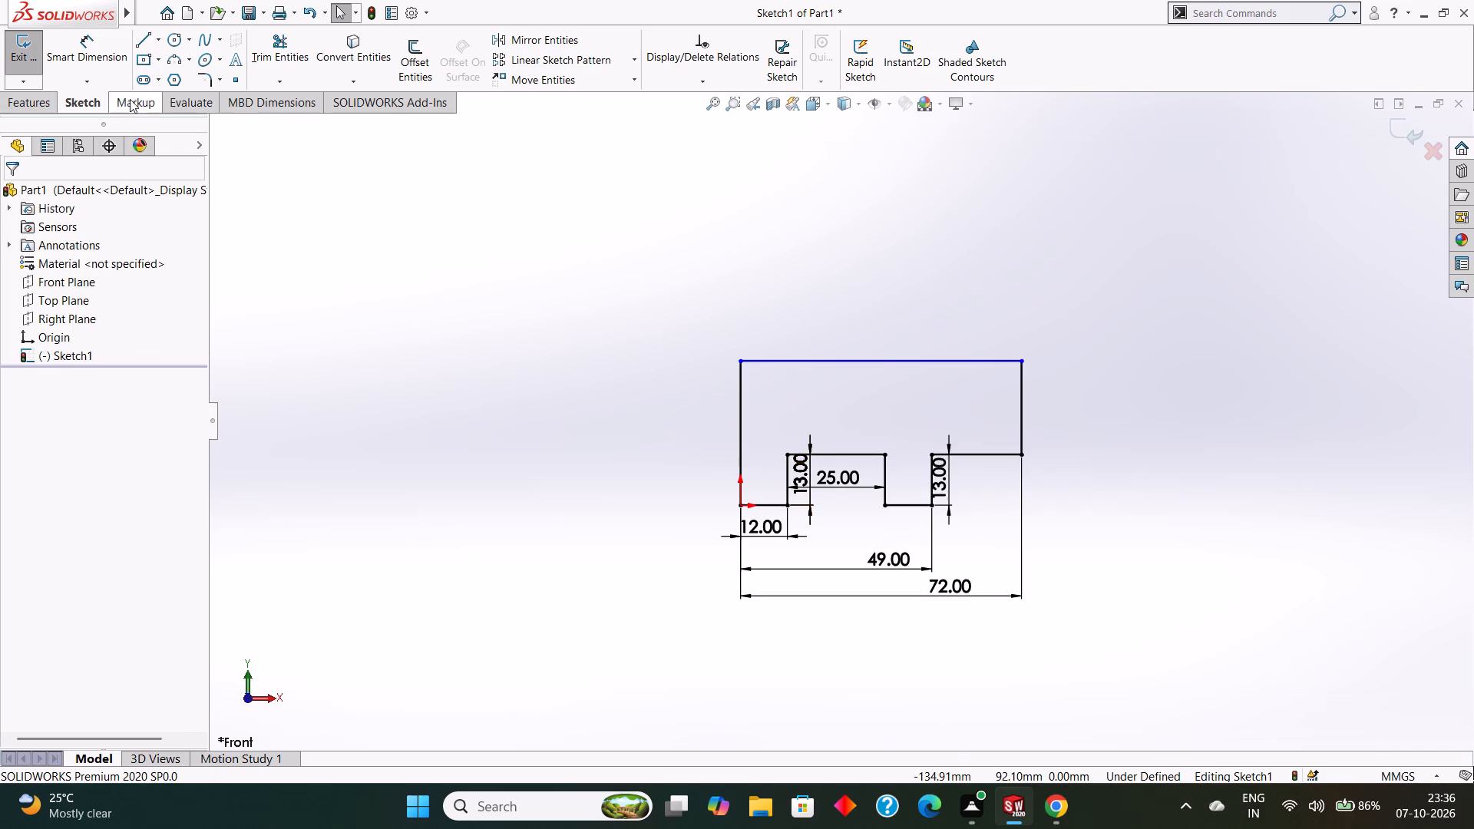
pyautogui.click(98, 44)
pyautogui.click(744, 507)
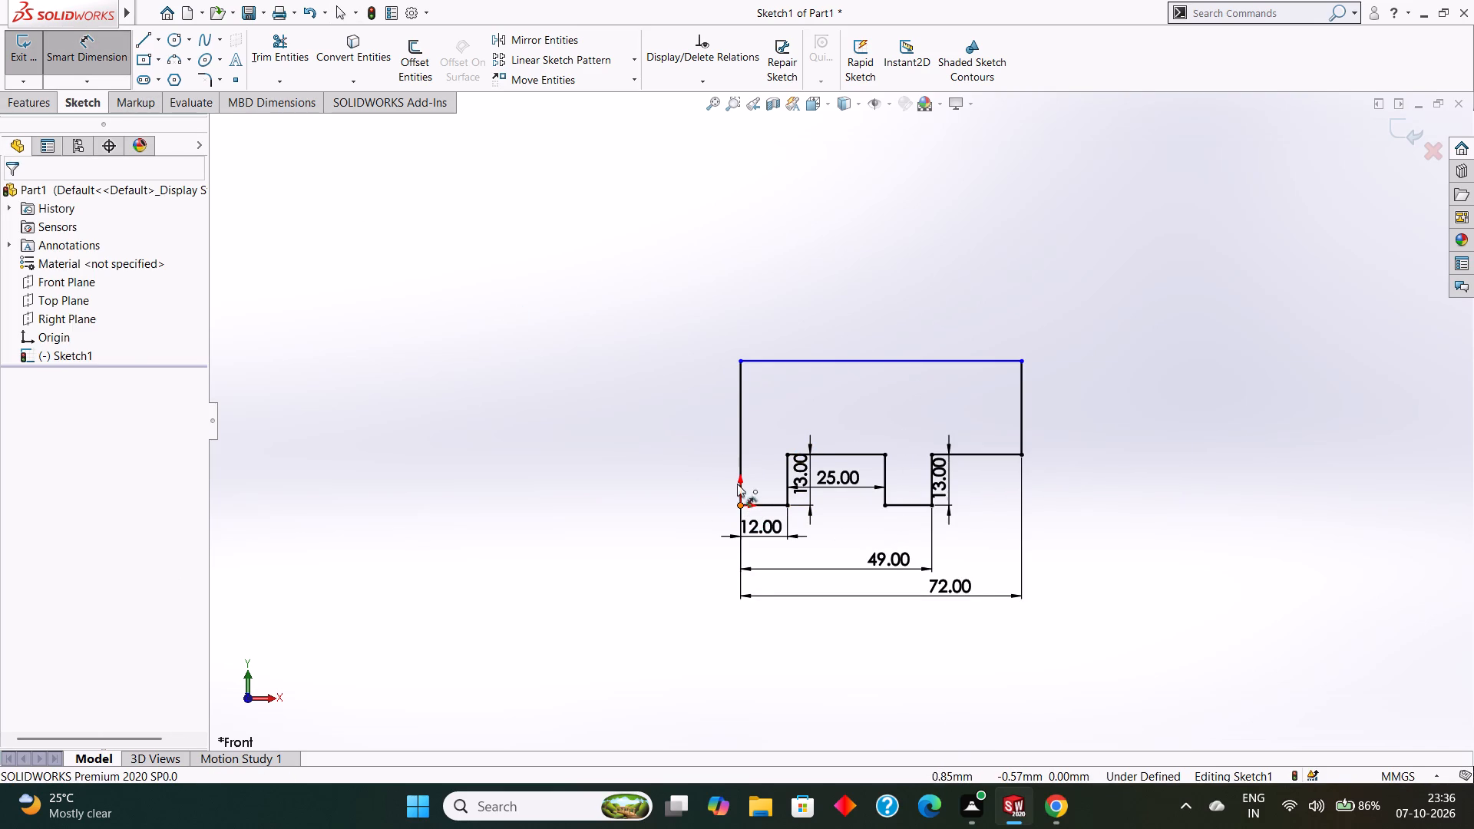
pyautogui.click(739, 364)
pyautogui.click(684, 407)
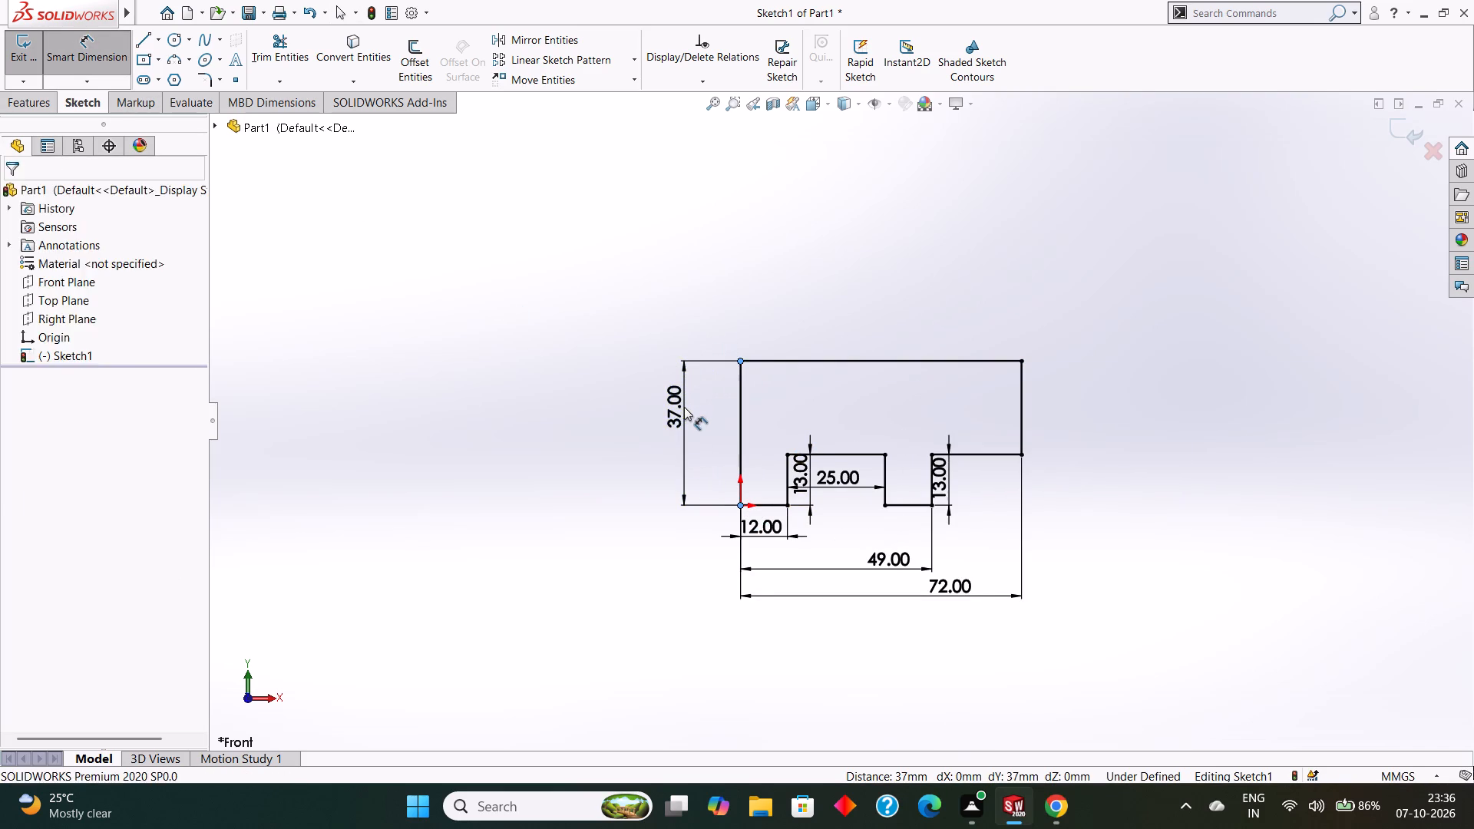
pyautogui.write('24')
pyautogui.press('Return')
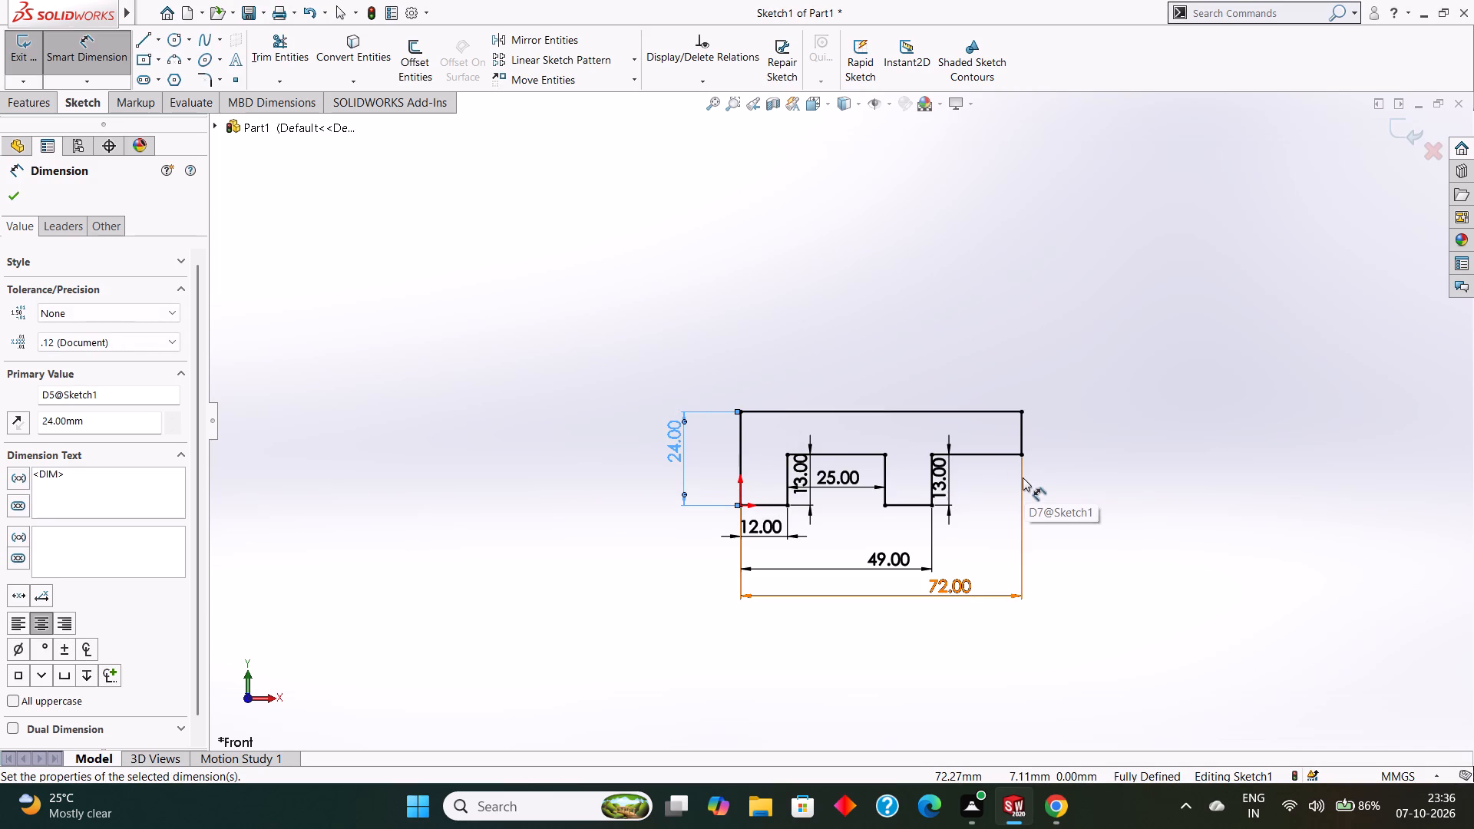
pyautogui.scroll(1, 1017, 474)
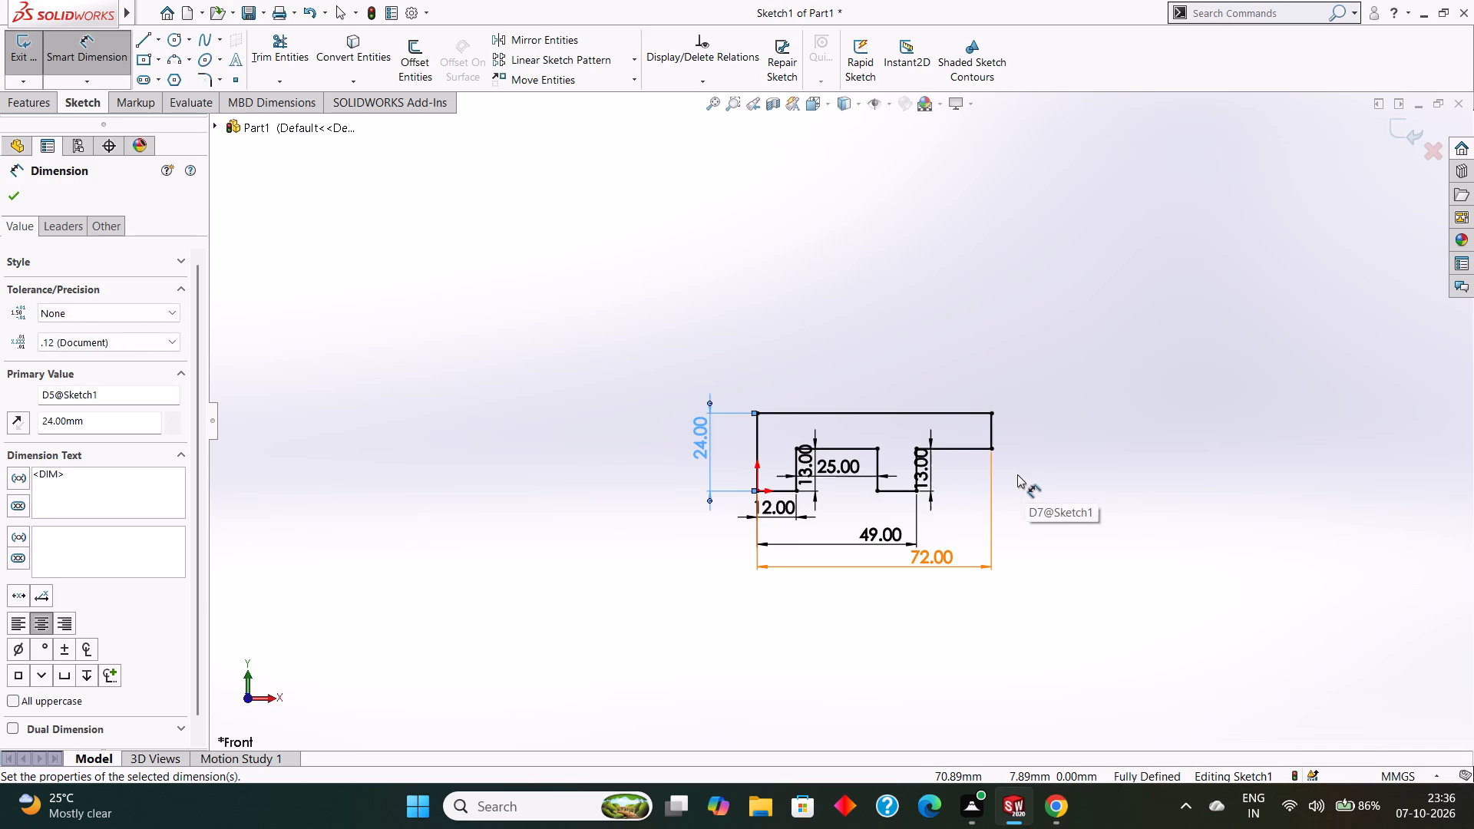
pyautogui.click(10, 194)
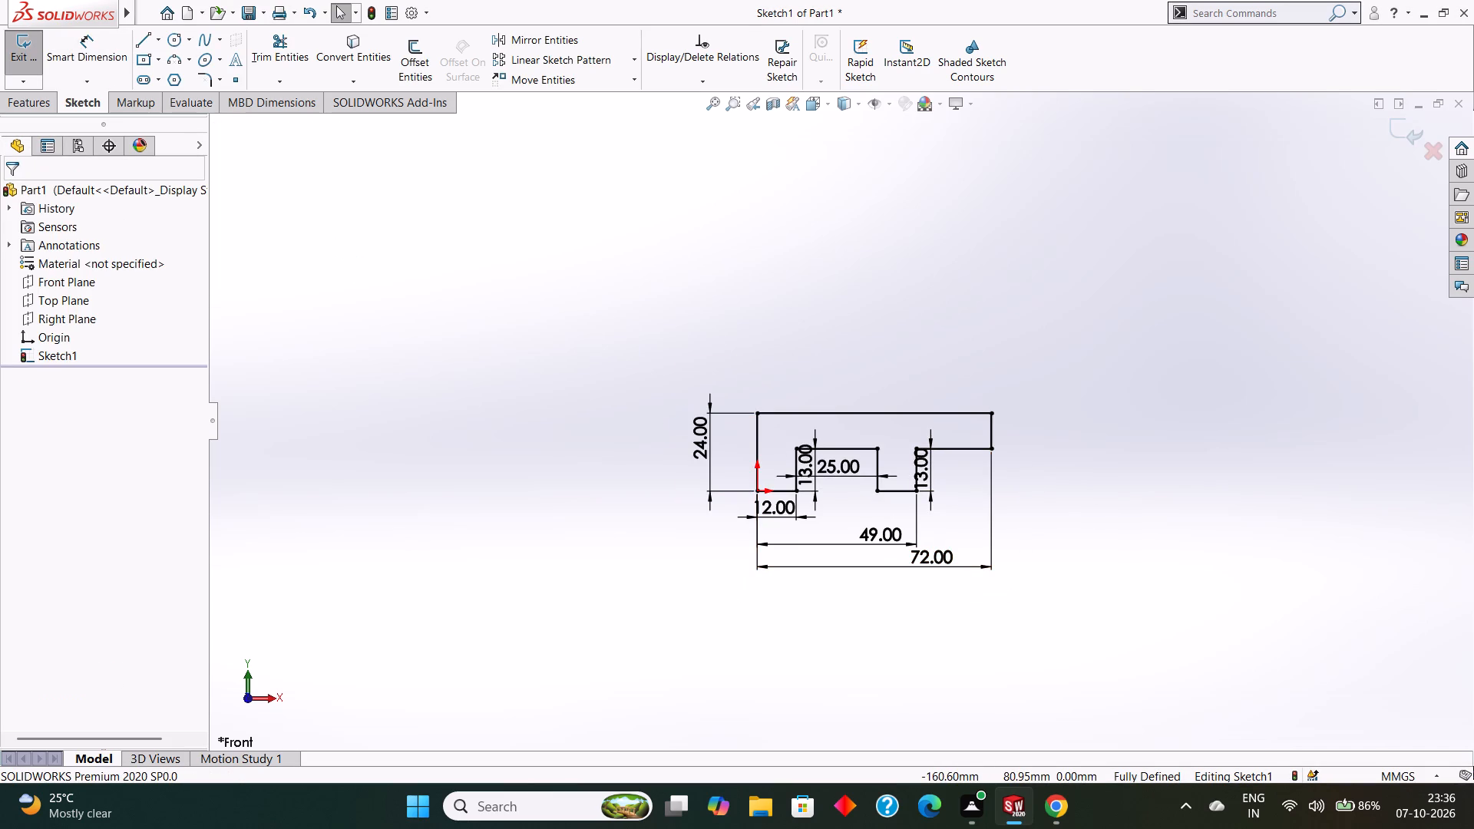
# Extrude the notched profile as a blind boss 60 mm deep from the sketch plane.
pyautogui.click(31, 102)
pyautogui.click(41, 74)
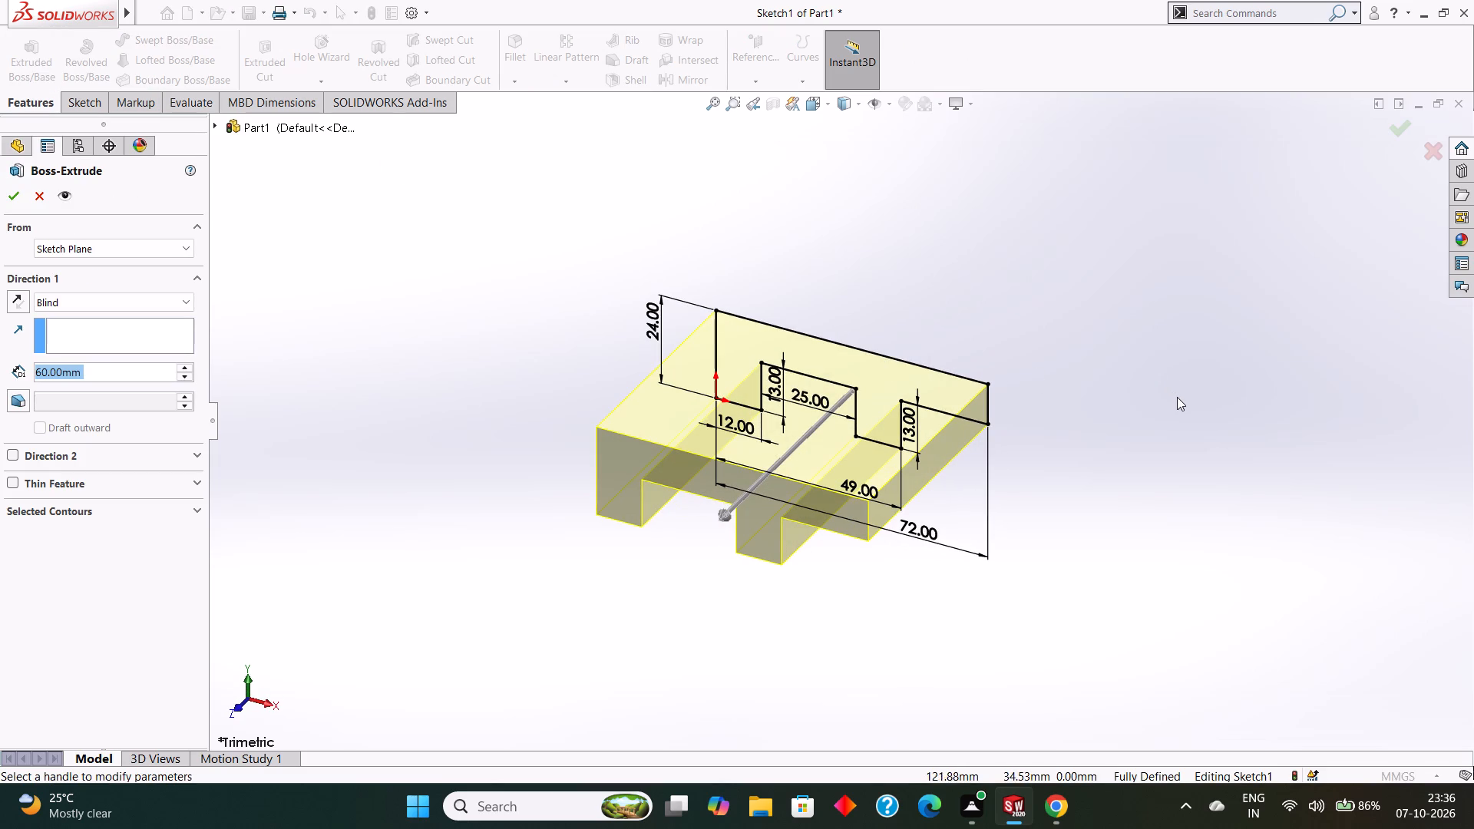
pyautogui.click(13, 198)
pyautogui.click(1035, 309)
pyautogui.moveTo(1093, 457); pyautogui.dragTo(1107, 406, button='middle')
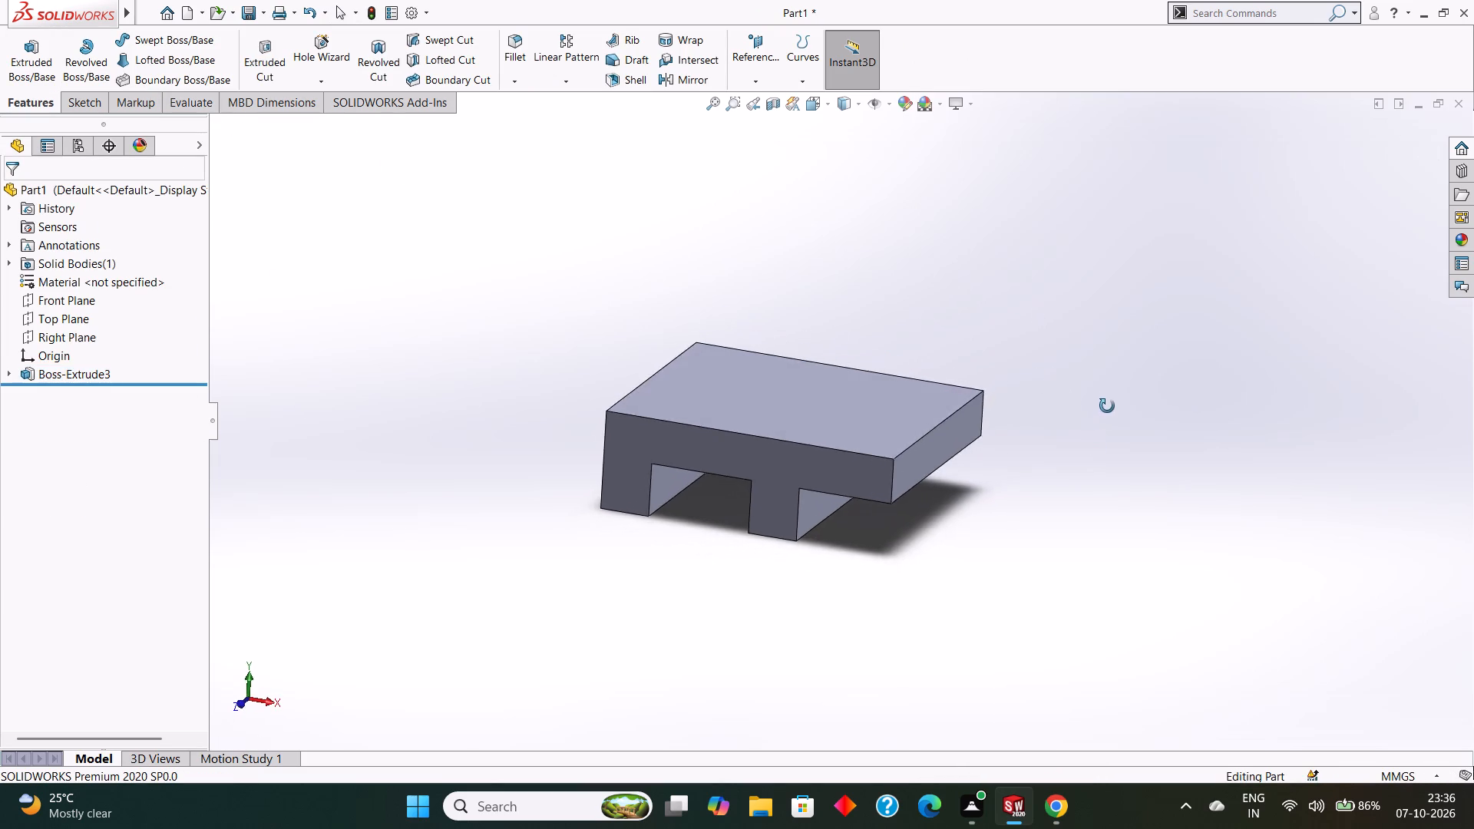
pyautogui.moveTo(1107, 406); pyautogui.dragTo(1115, 438, button='middle')
pyautogui.scroll(1, 844, 415)
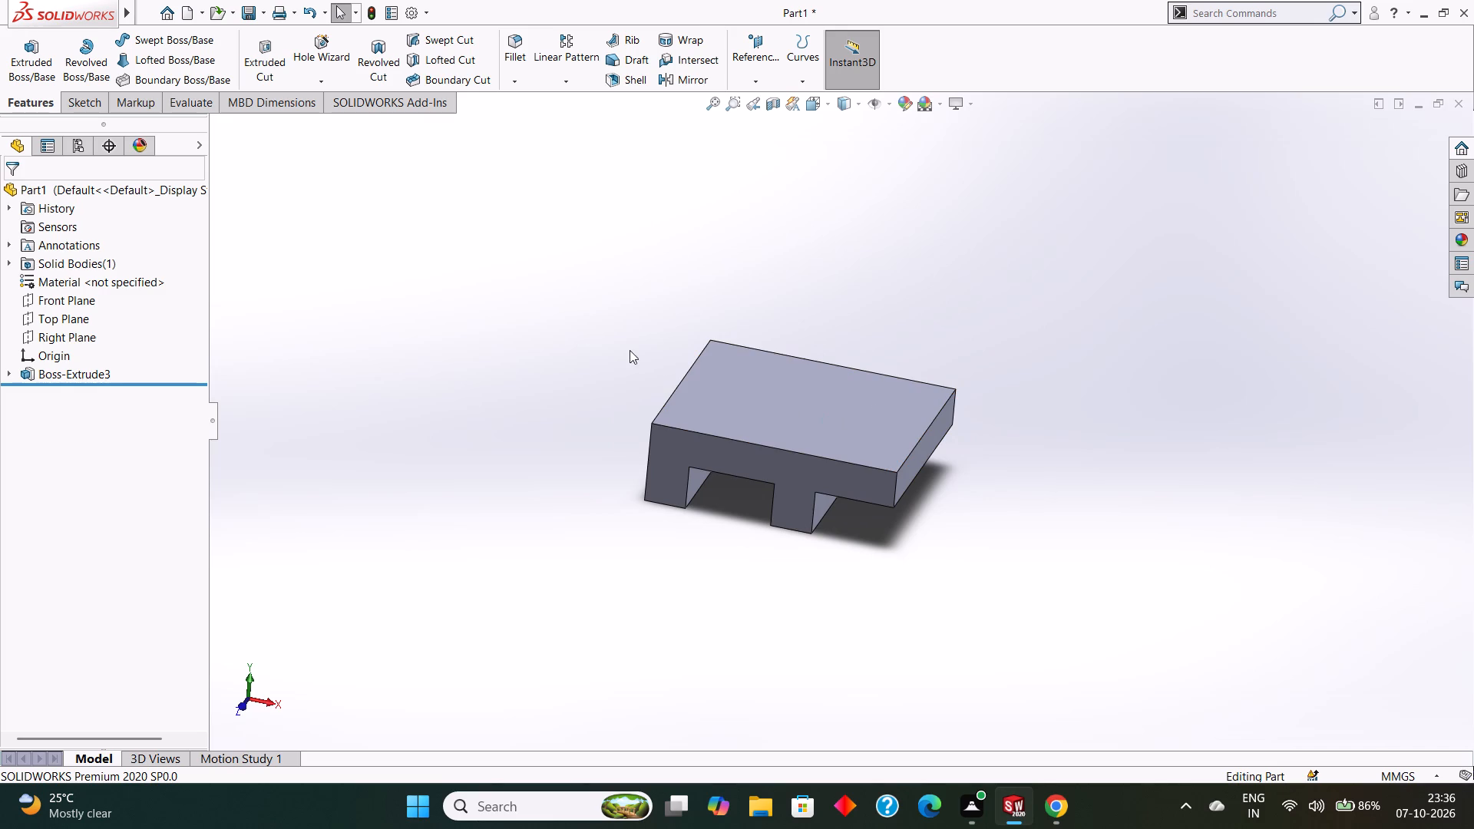
# Create a reference plane offset 36 mm from the Top Plane, above the block.
pyautogui.click(758, 77)
pyautogui.click(767, 91)
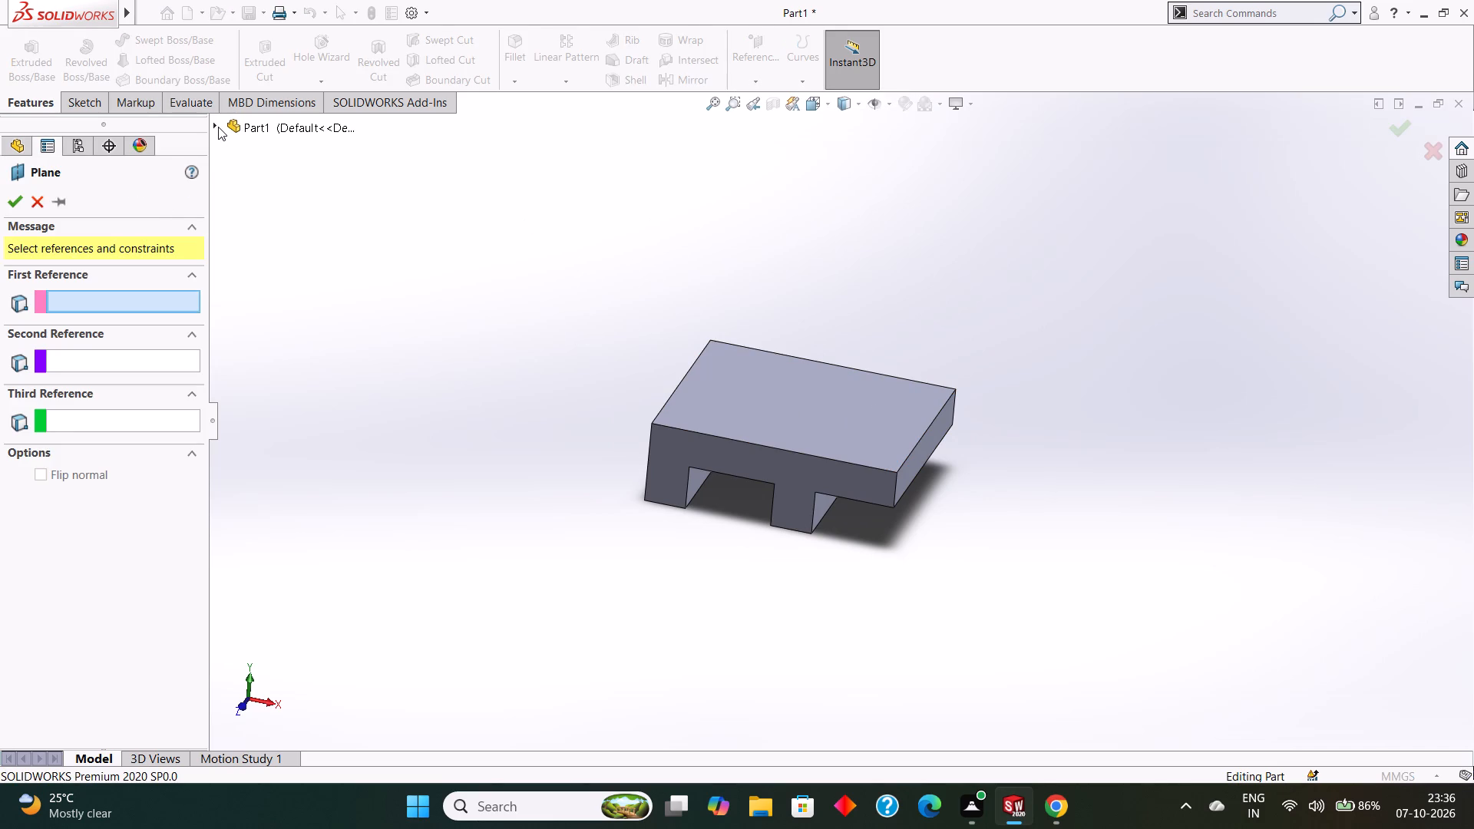
pyautogui.click(218, 127)
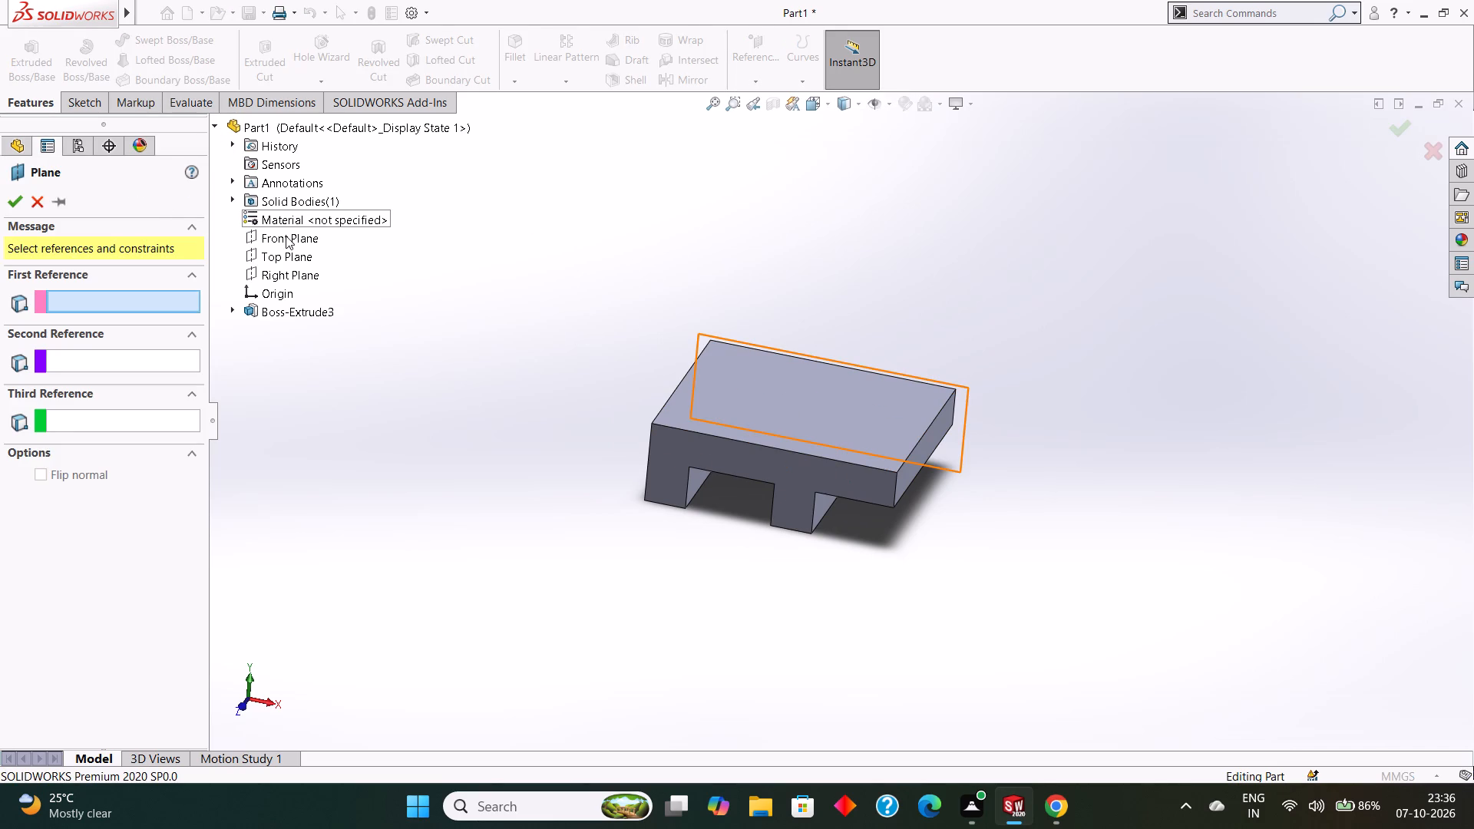
pyautogui.click(286, 253)
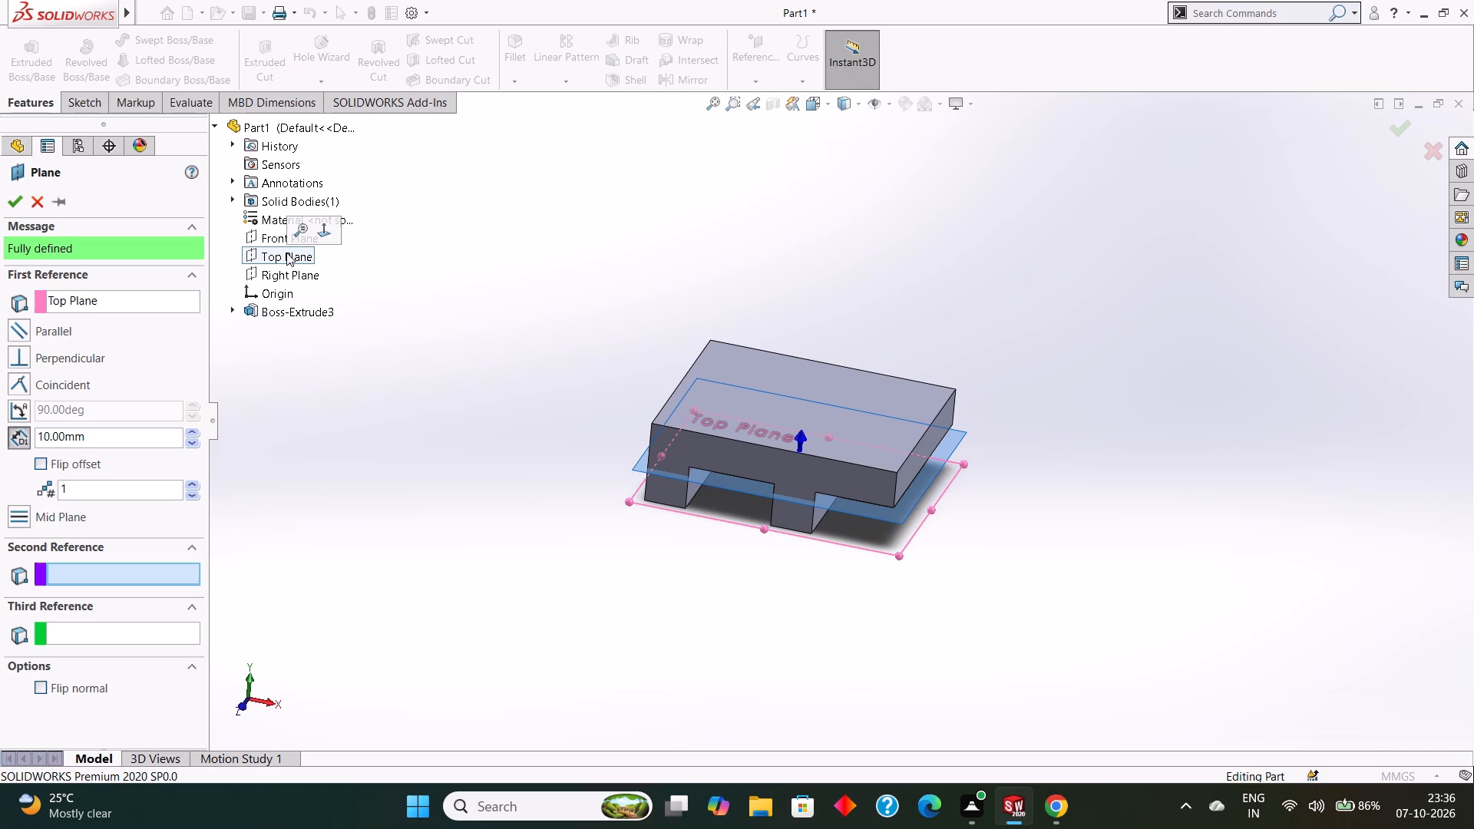
pyautogui.moveTo(478, 342); pyautogui.dragTo(504, 272, button='middle')
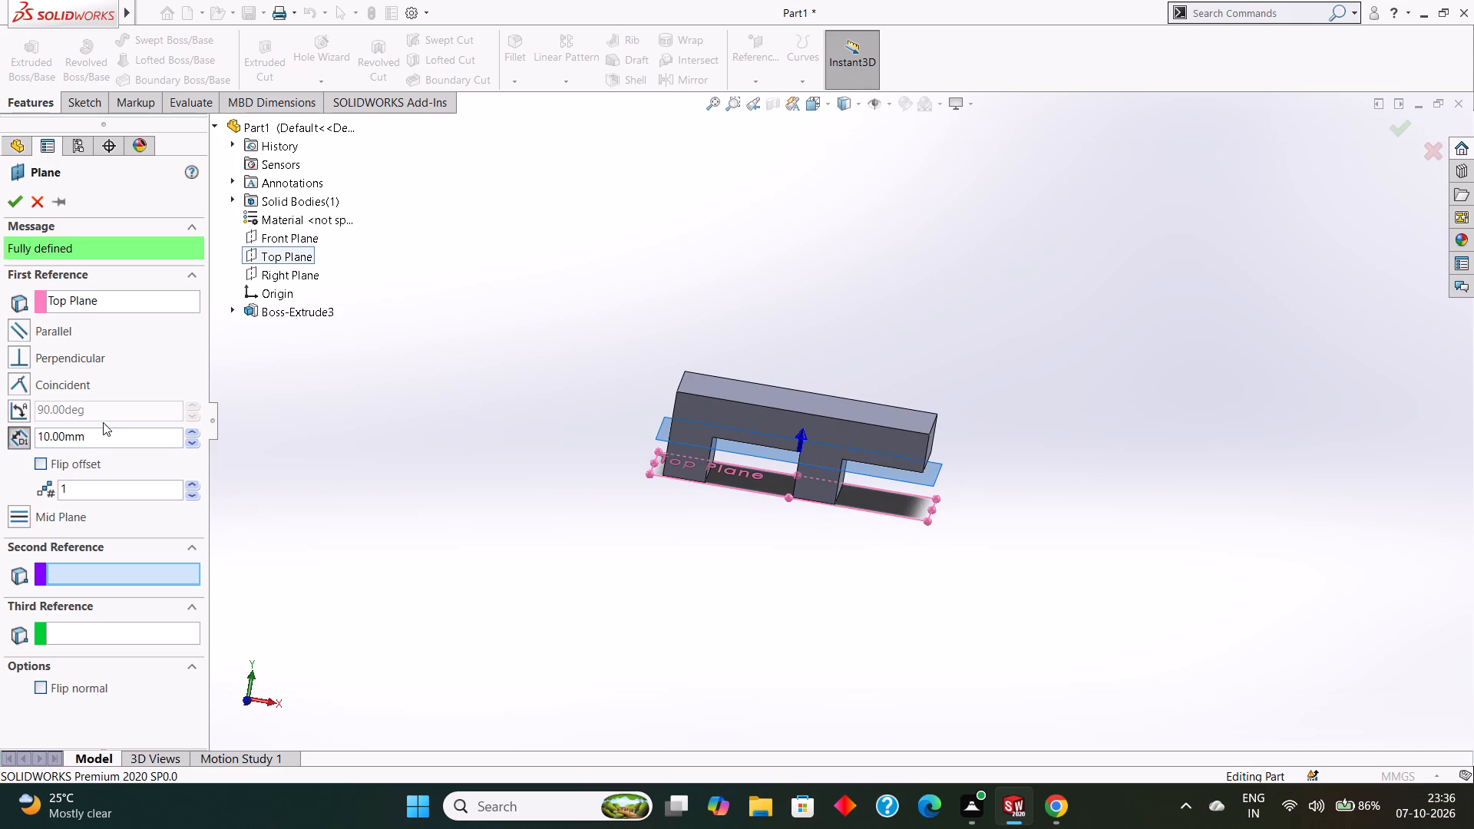
pyautogui.moveTo(104, 439); pyautogui.dragTo(17, 428)
pyautogui.press('0')
pyautogui.press('Return')
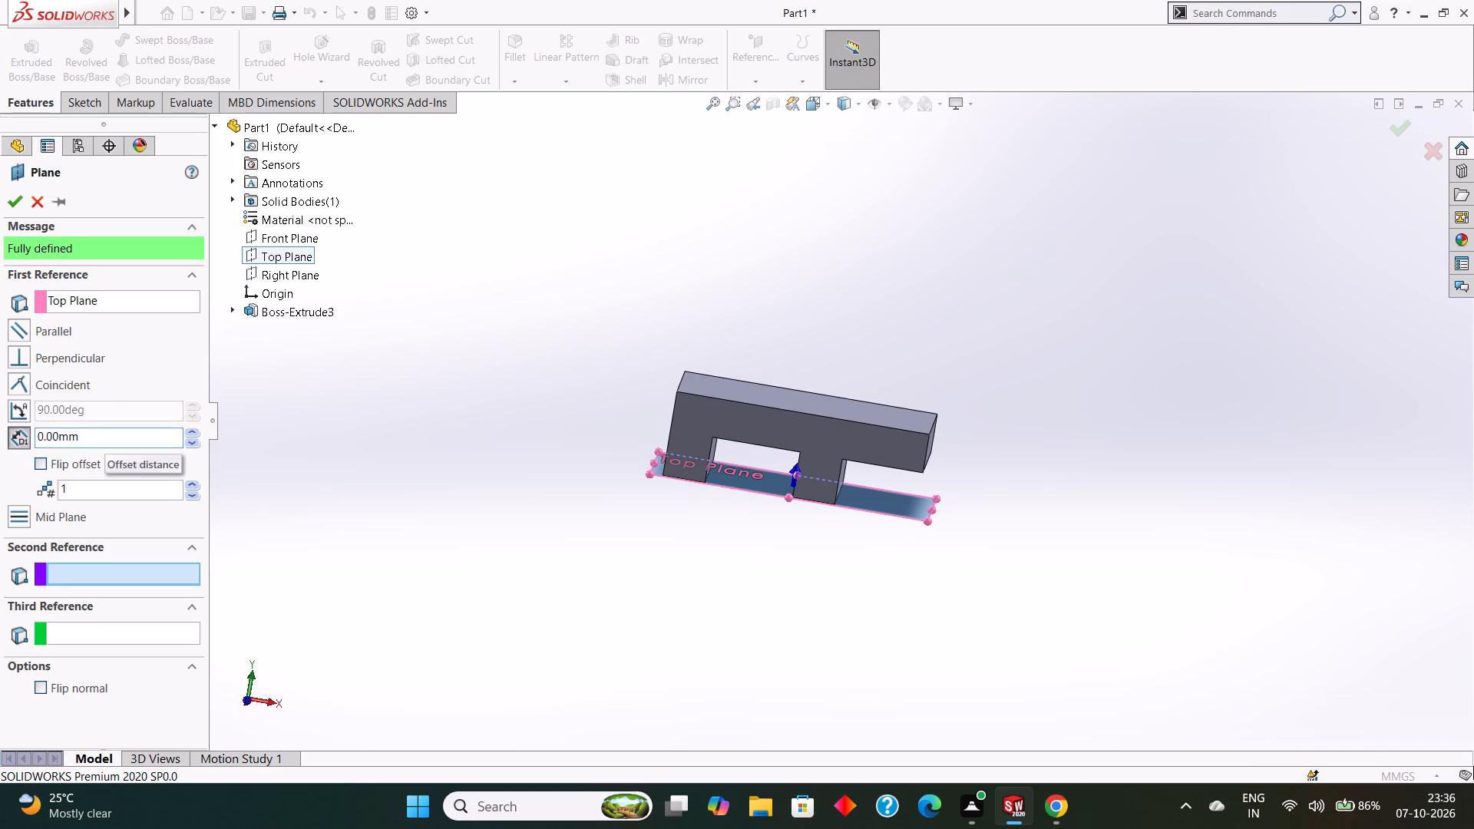
pyautogui.moveTo(109, 438); pyautogui.dragTo(37, 428)
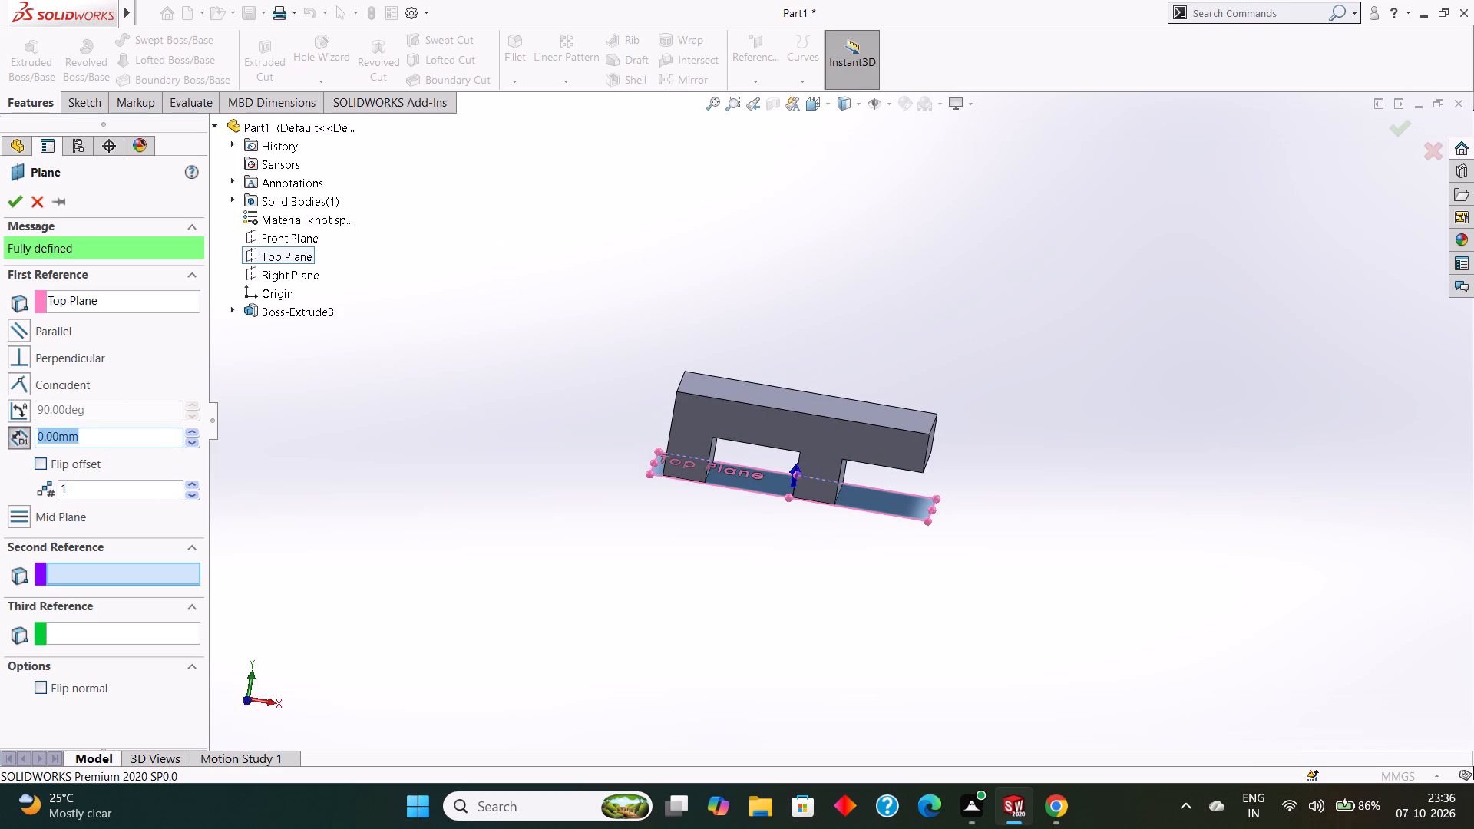
pyautogui.write('24')
pyautogui.press('Return')
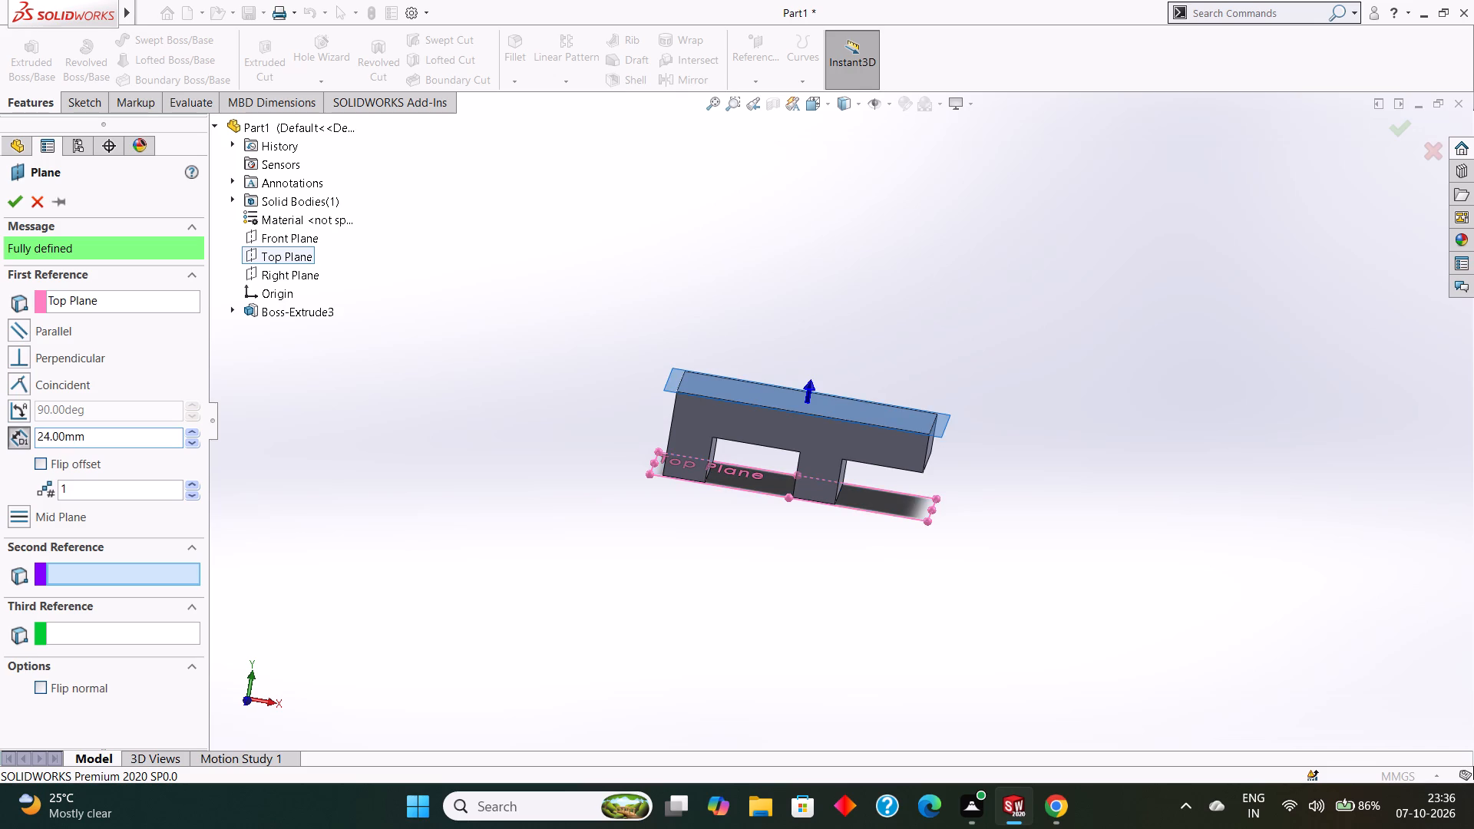
pyautogui.moveTo(109, 433); pyautogui.dragTo(36, 421)
pyautogui.write('36')
pyautogui.press('Return')
pyautogui.click(11, 201)
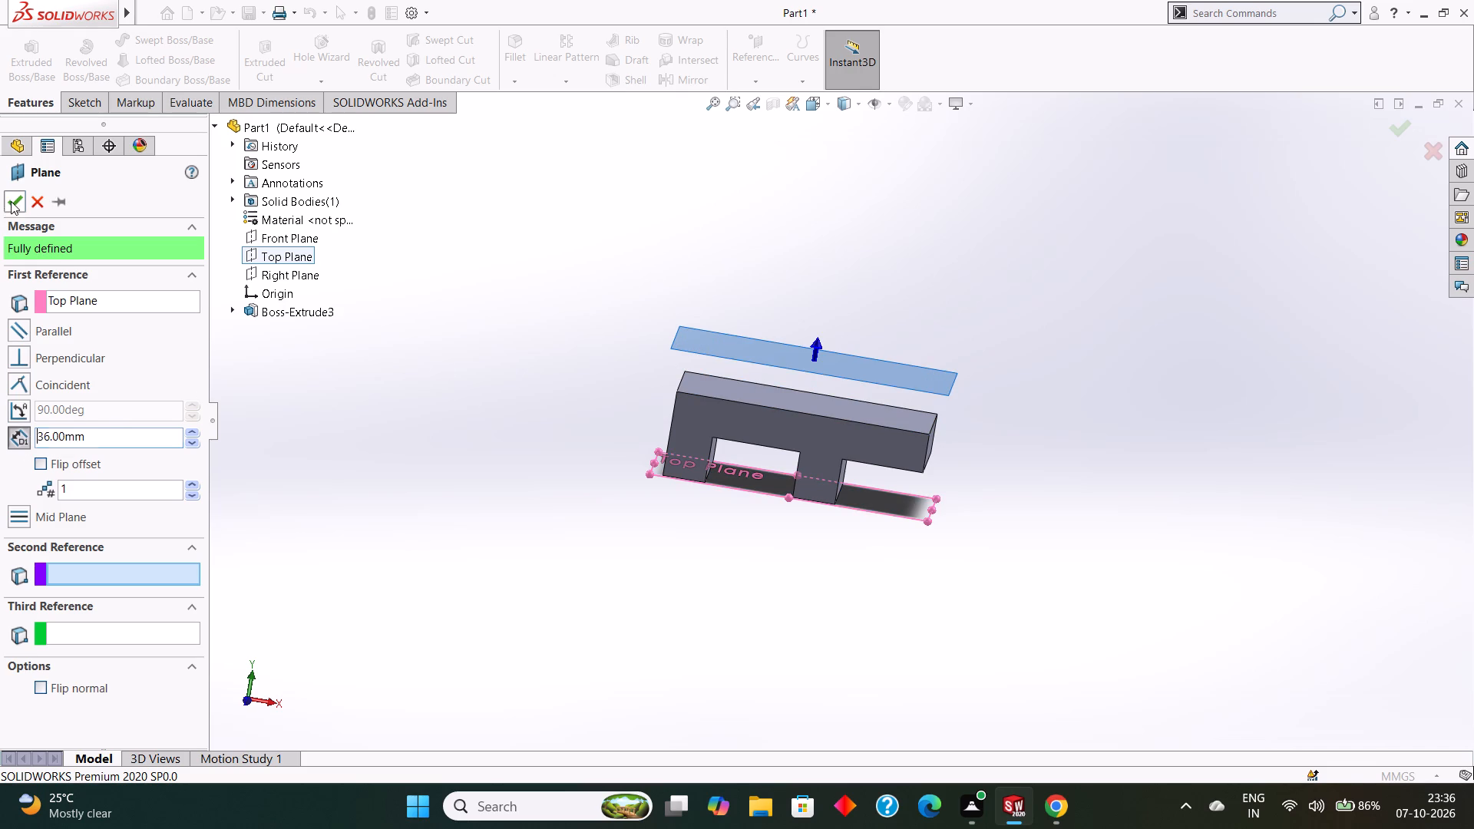
pyautogui.click(1020, 306)
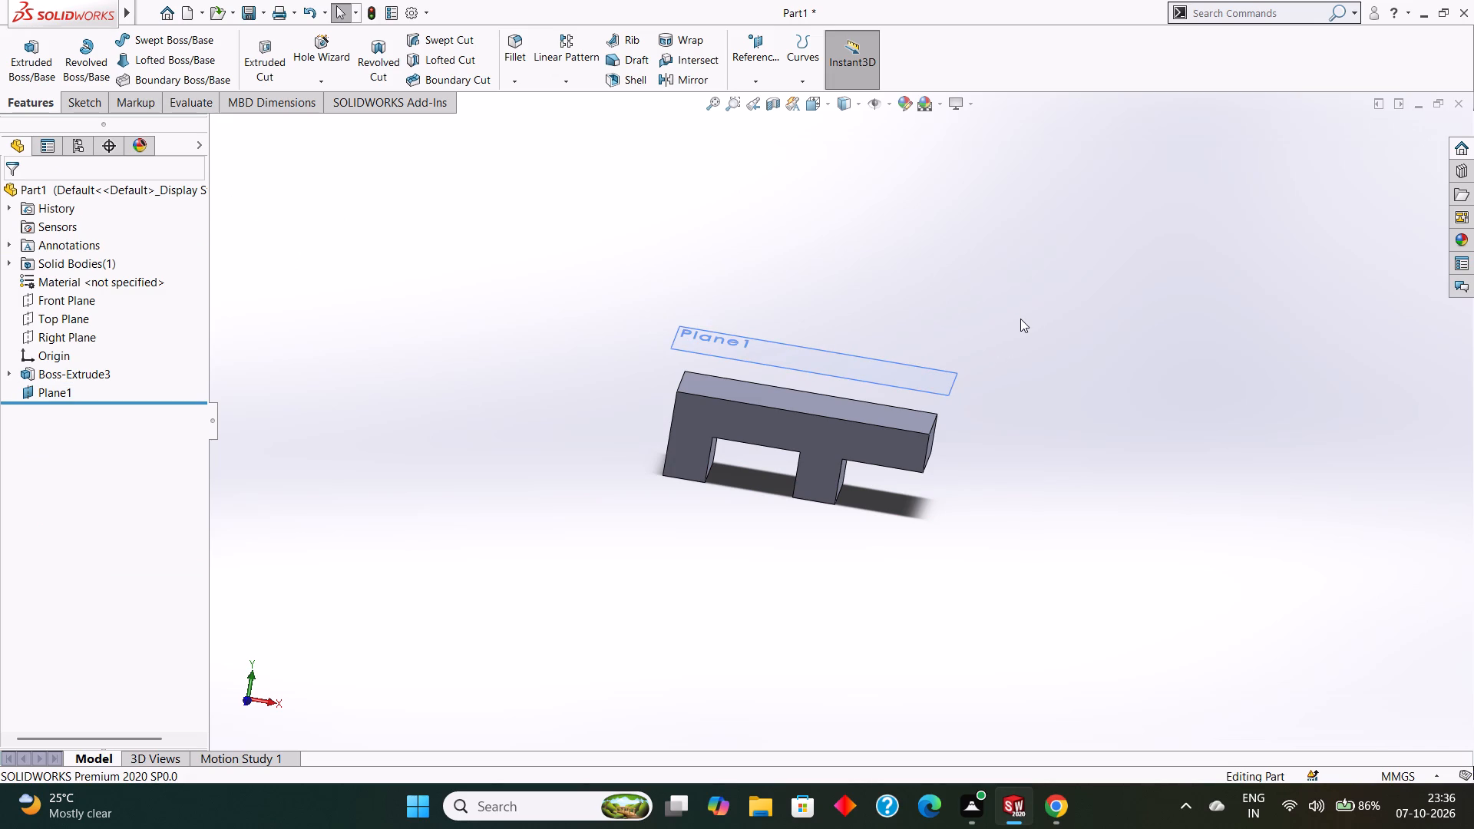
# Start a new sketch on the 36 mm offset plane, viewed normal to it.
pyautogui.moveTo(1020, 318); pyautogui.dragTo(1036, 459, button='middle')
pyautogui.click(944, 360)
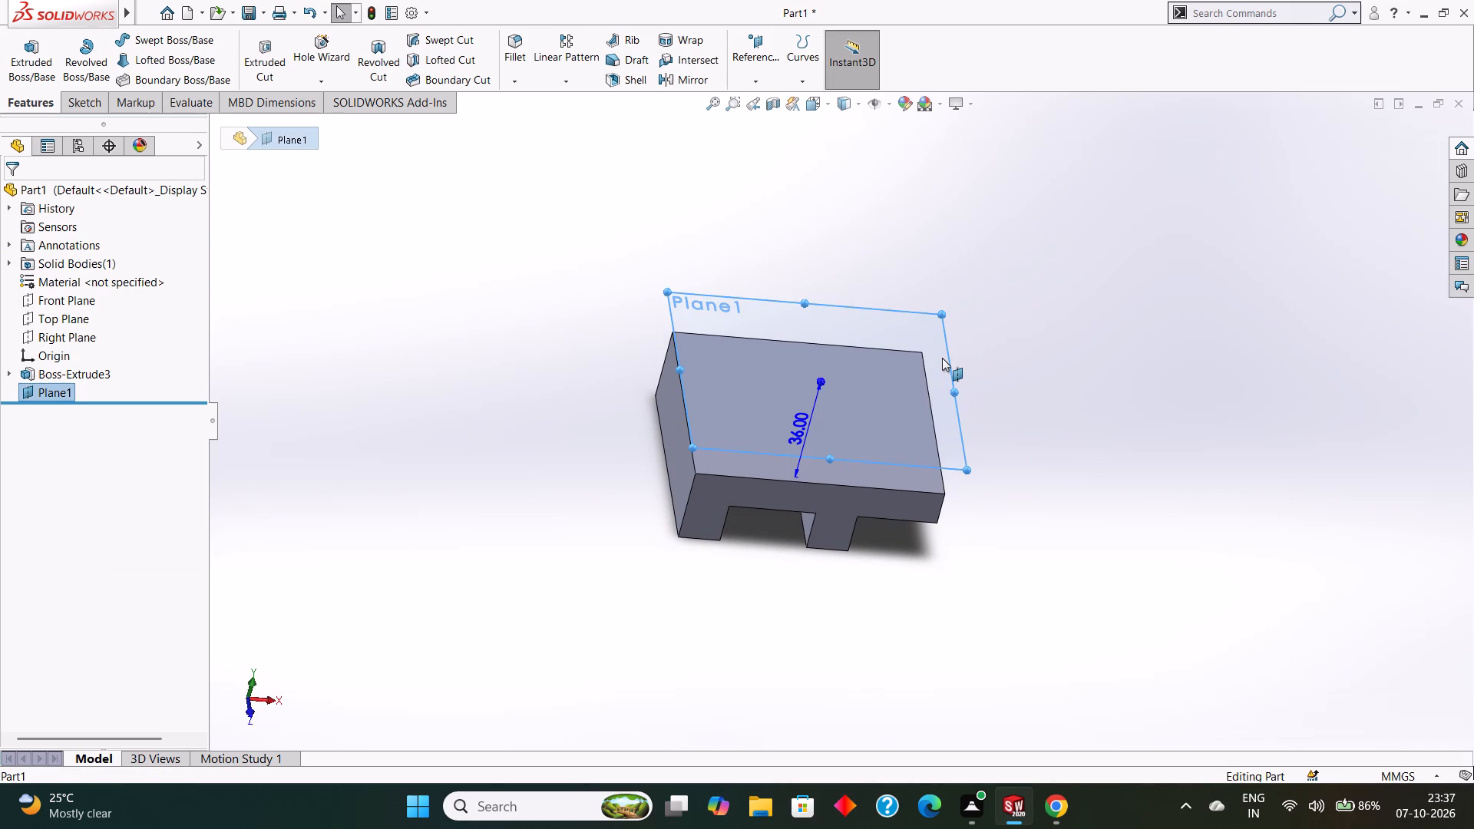
pyautogui.hotkey('ctrl', '8')
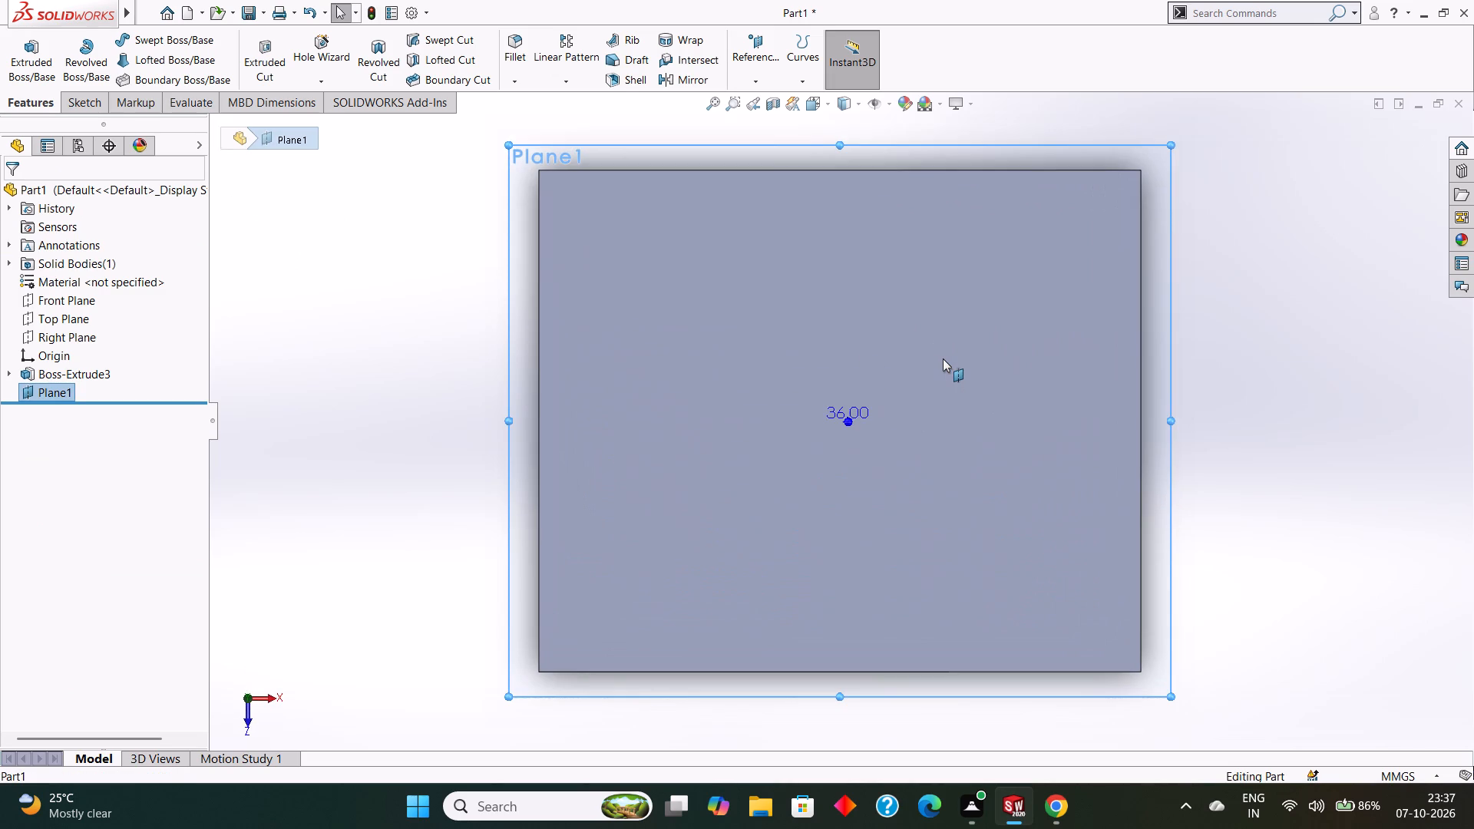
pyautogui.rightClick(1150, 218)
pyautogui.click(1185, 203)
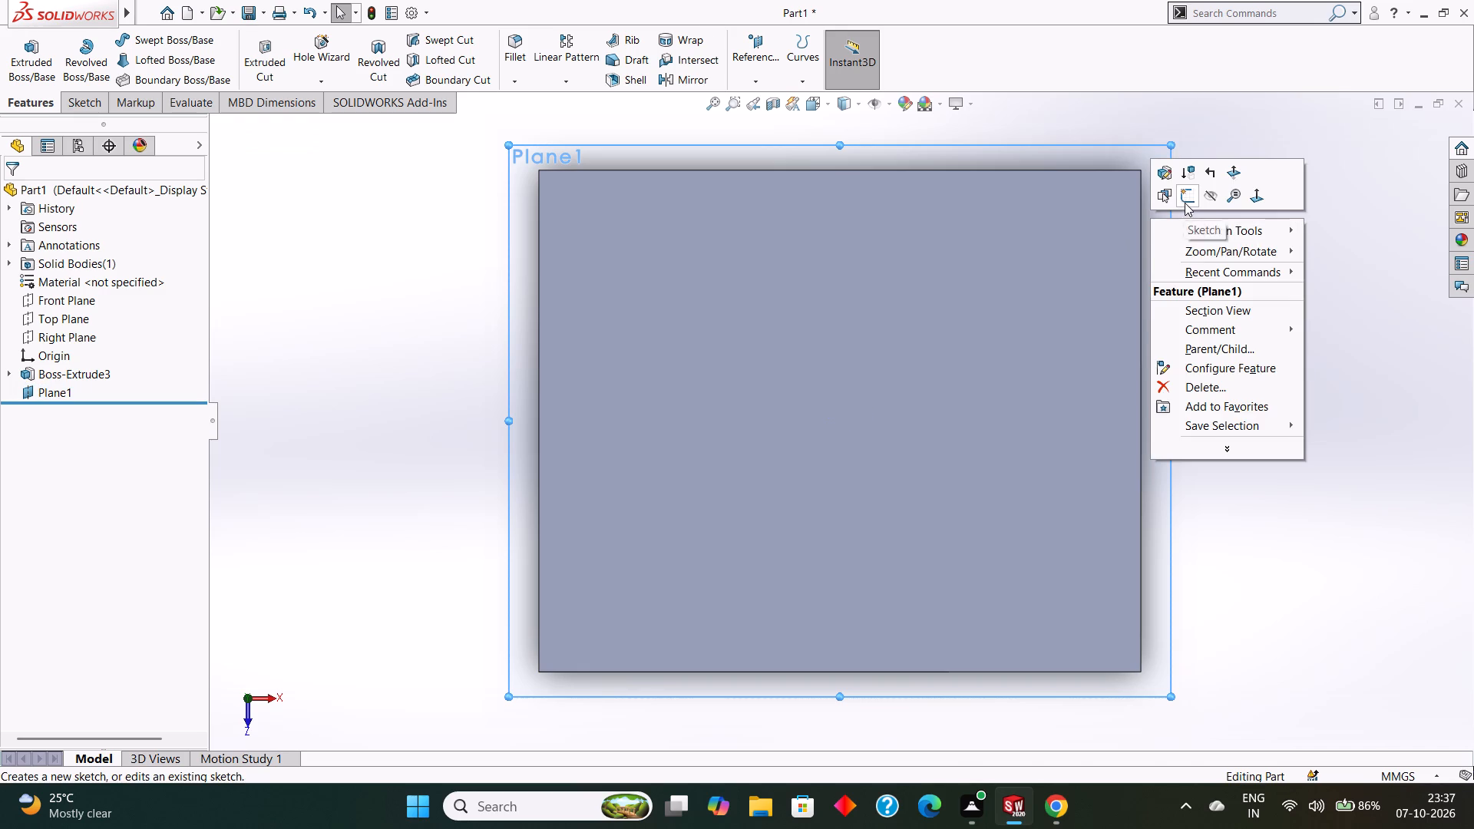
pyautogui.scroll(2, 990, 403)
pyautogui.scroll(3, 1077, 372)
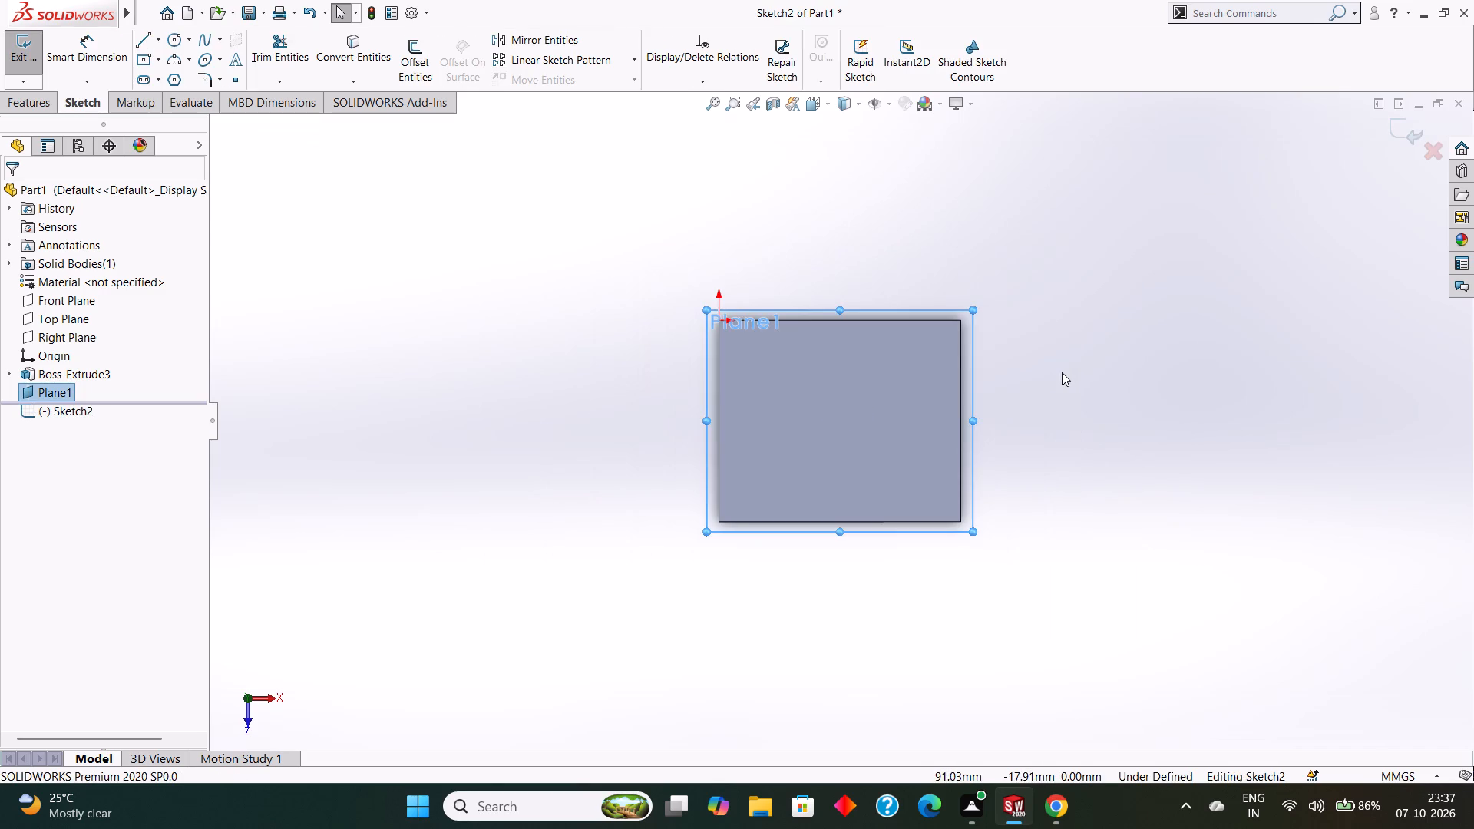
pyautogui.scroll(-2, 1056, 370)
pyautogui.scroll(-1, 926, 391)
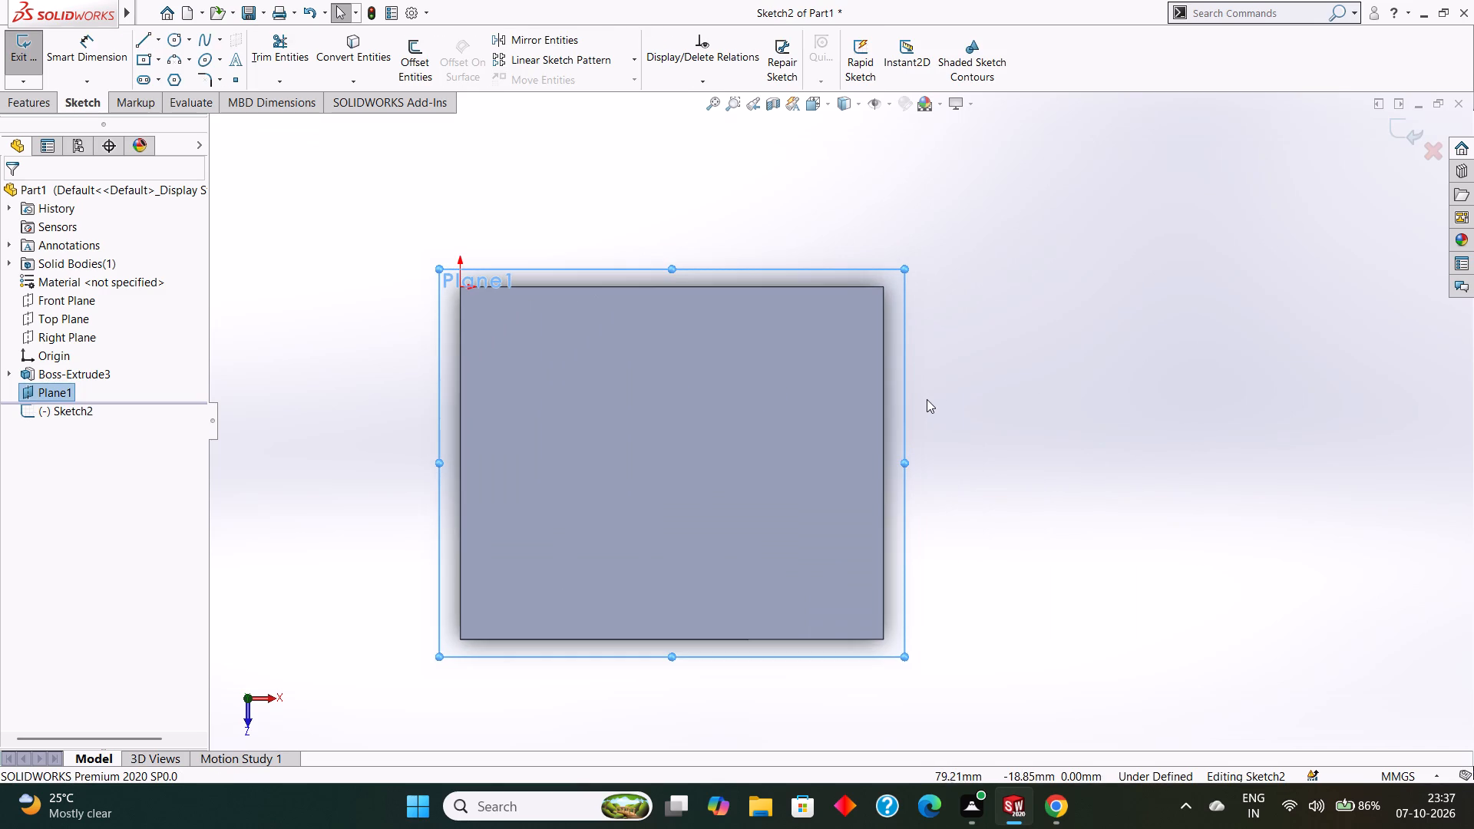
pyautogui.scroll(2, 927, 400)
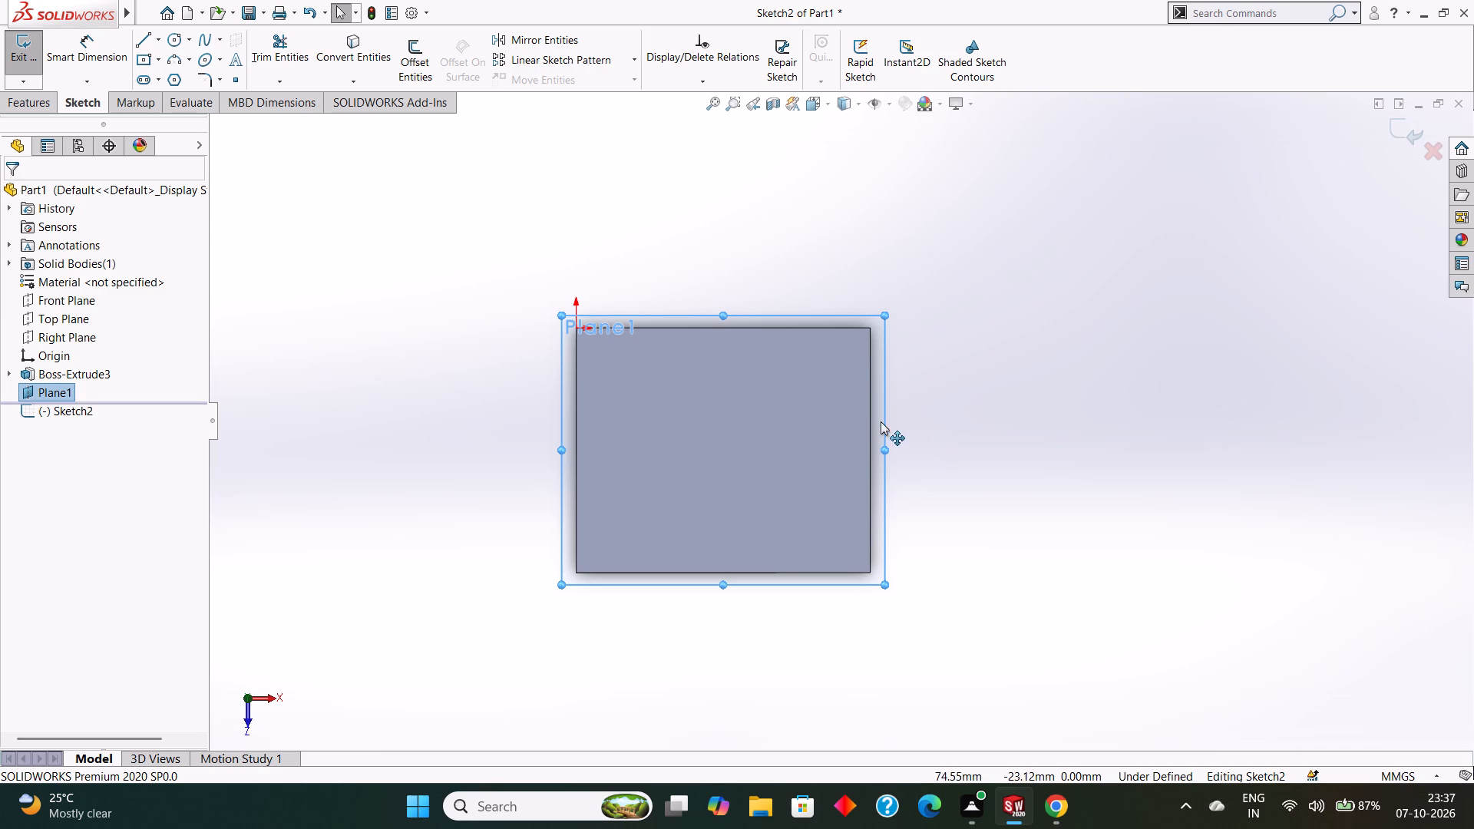
pyautogui.scroll(1, 881, 421)
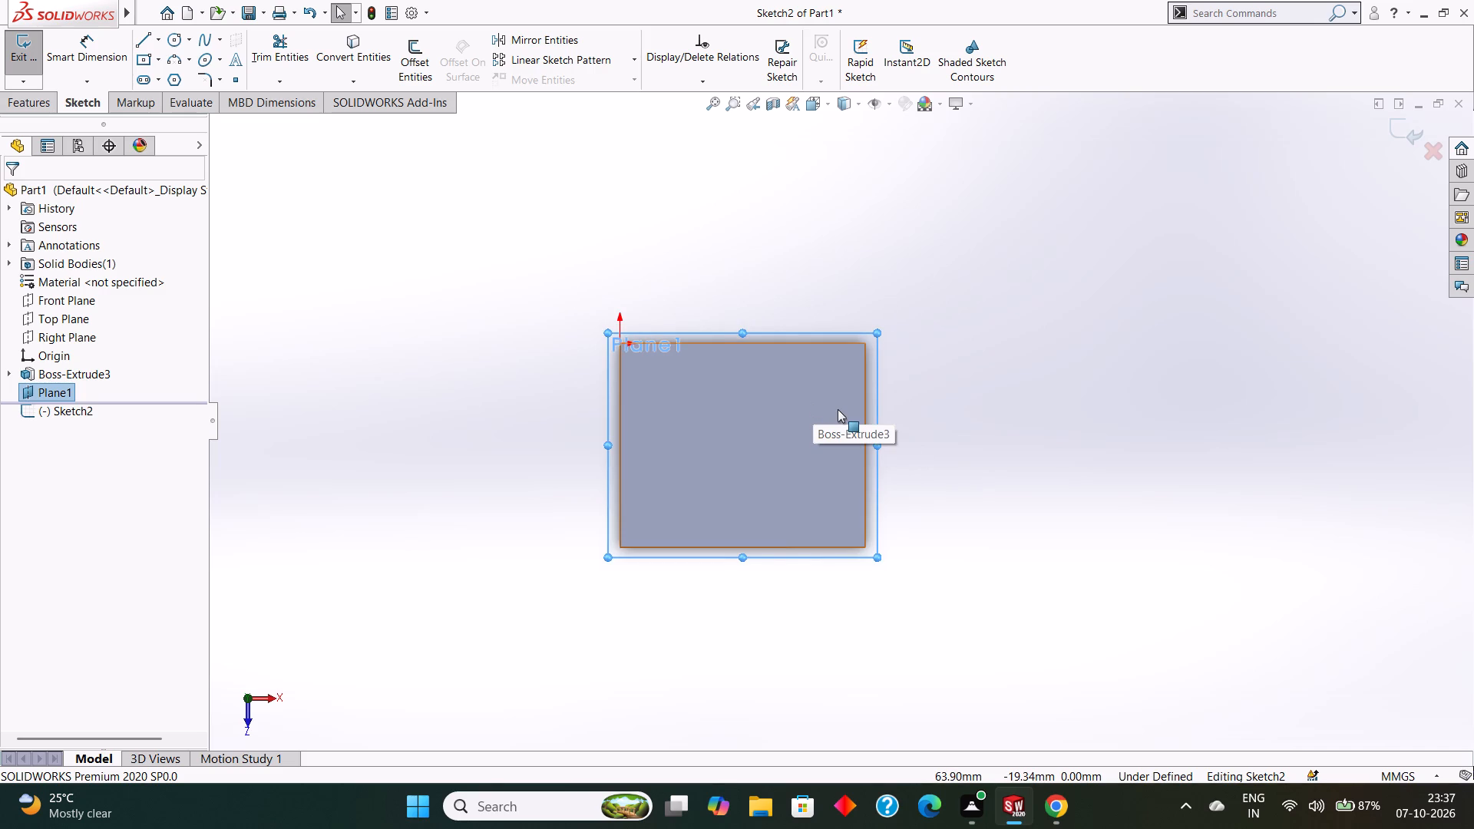
pyautogui.scroll(-1, 838, 409)
pyautogui.scroll(1, 832, 410)
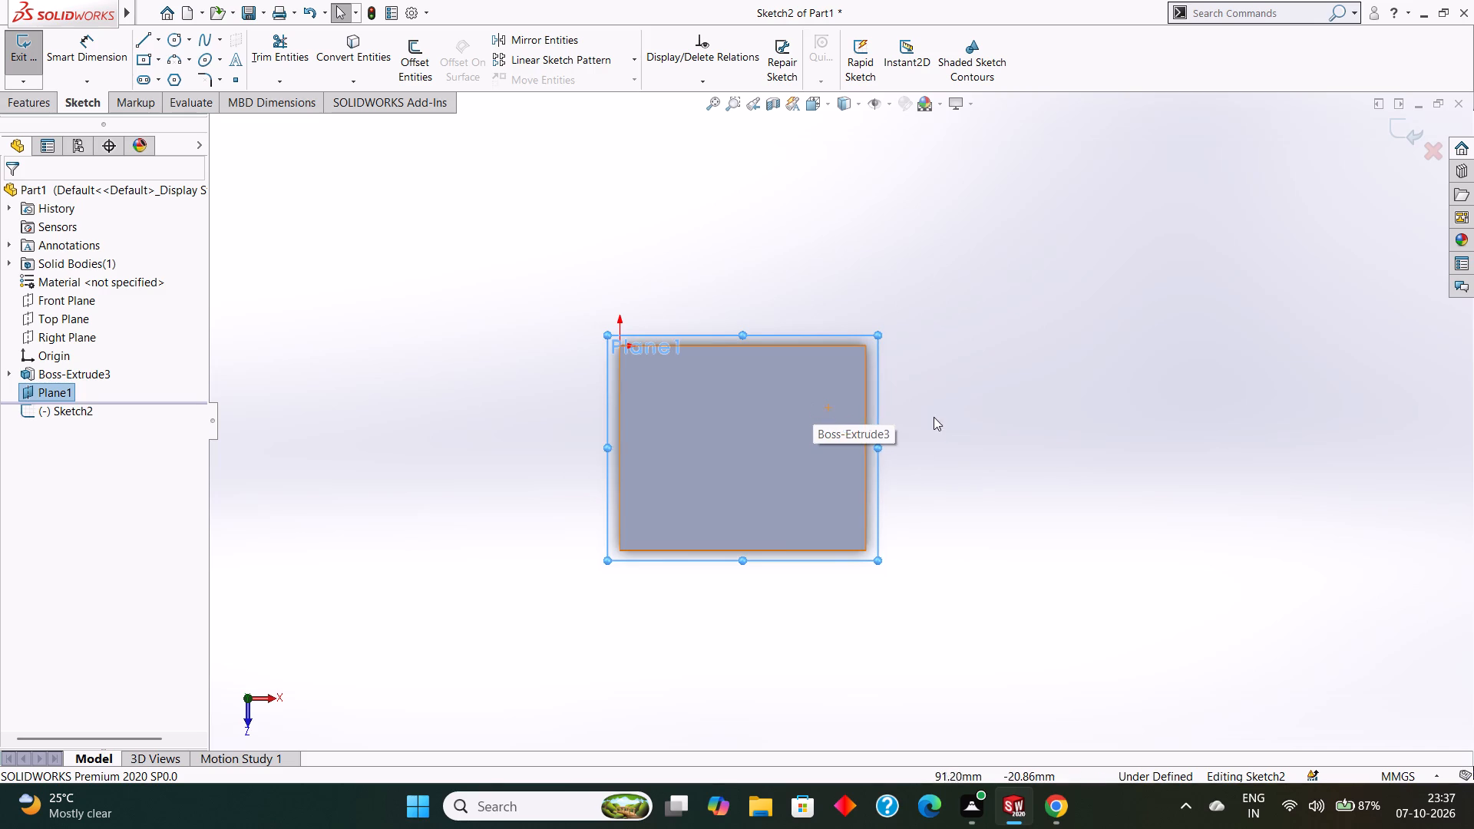
# Draw a 30 mm centerline from the midpoint of the block's 60 mm edge to its corner at X = 72 mm, and a 12 mm horizontal centerline outward.
pyautogui.click(156, 44)
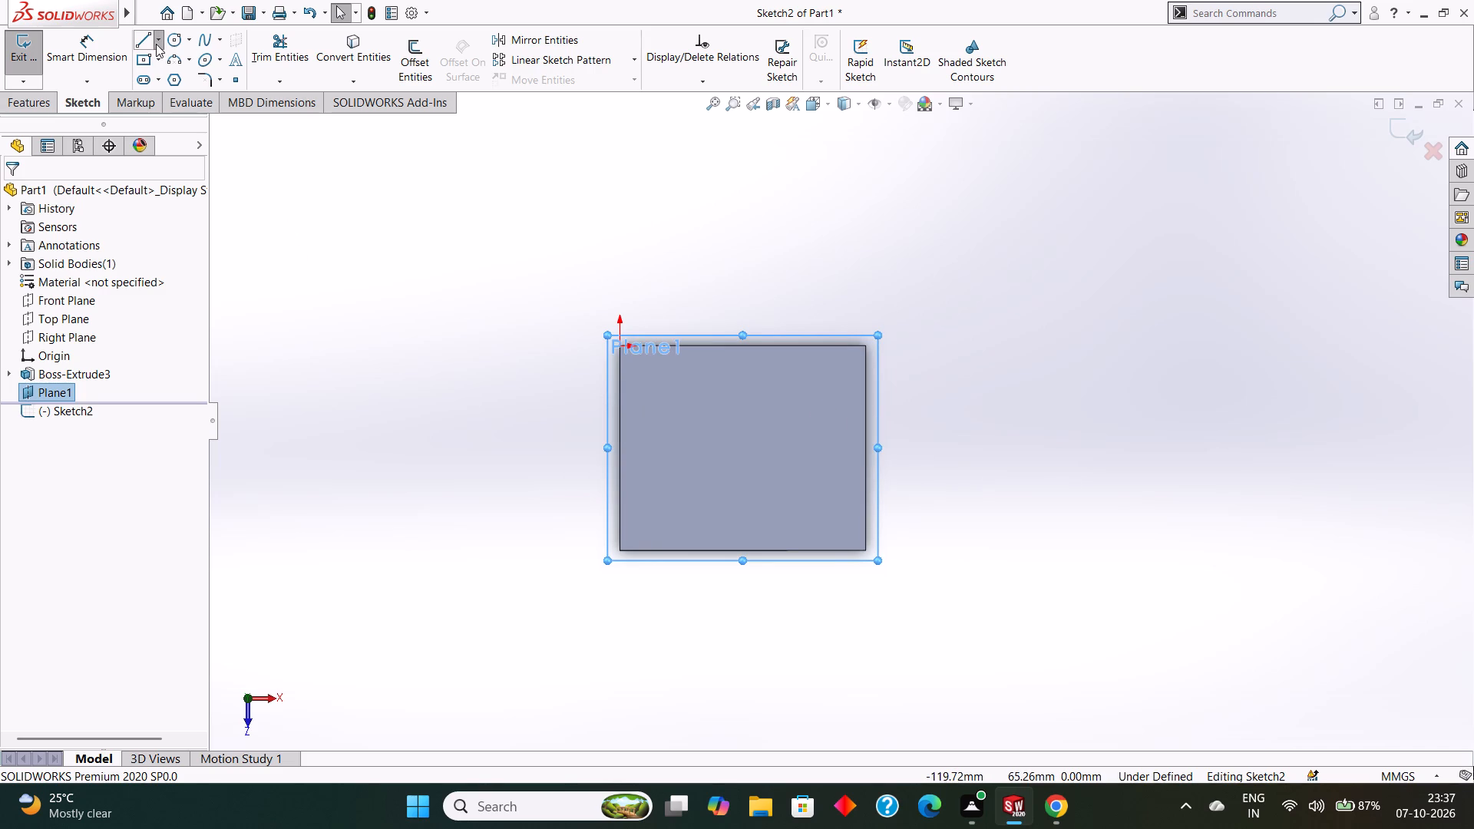
pyautogui.click(170, 78)
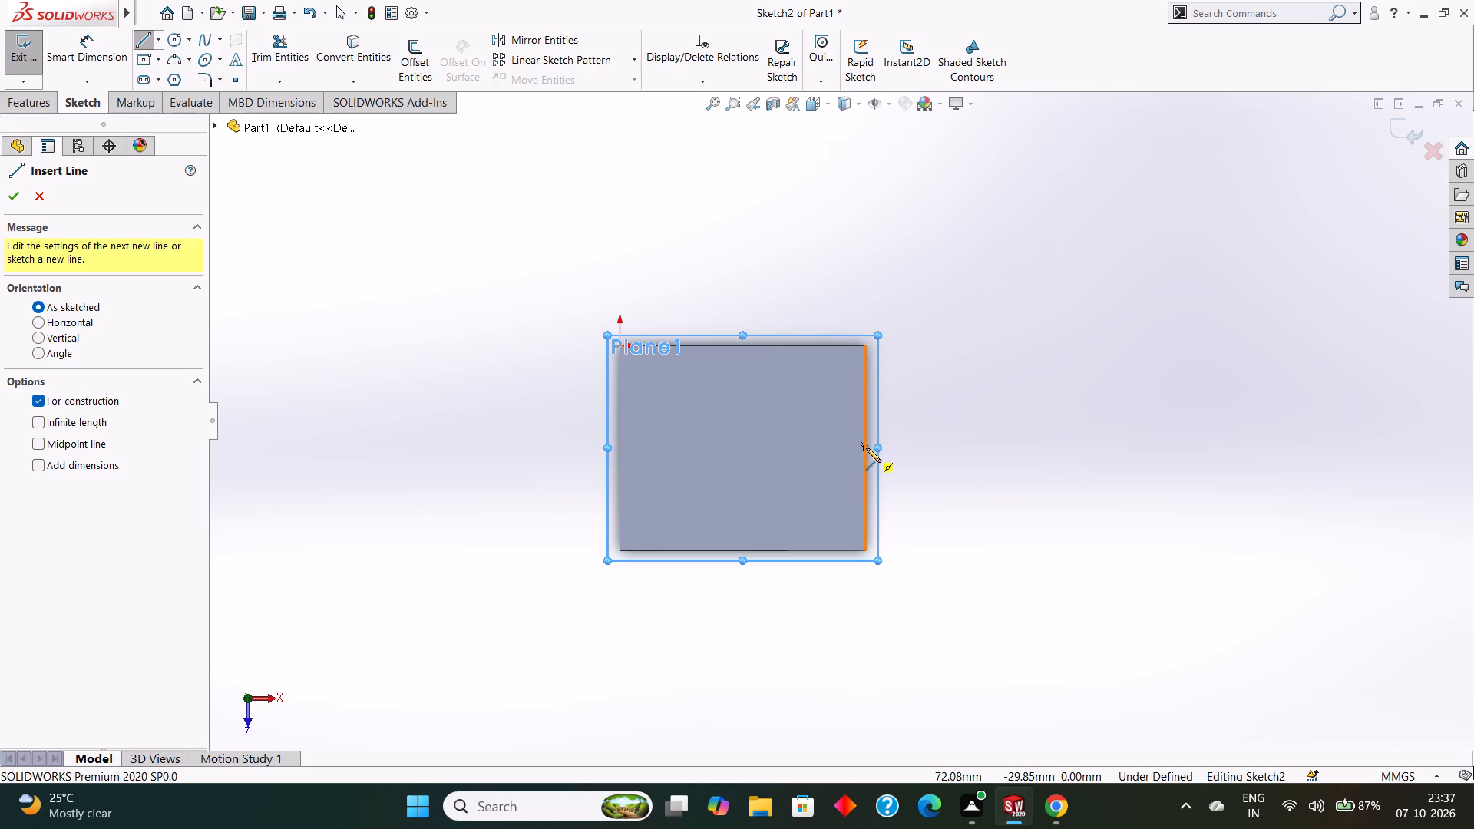
pyautogui.click(866, 448)
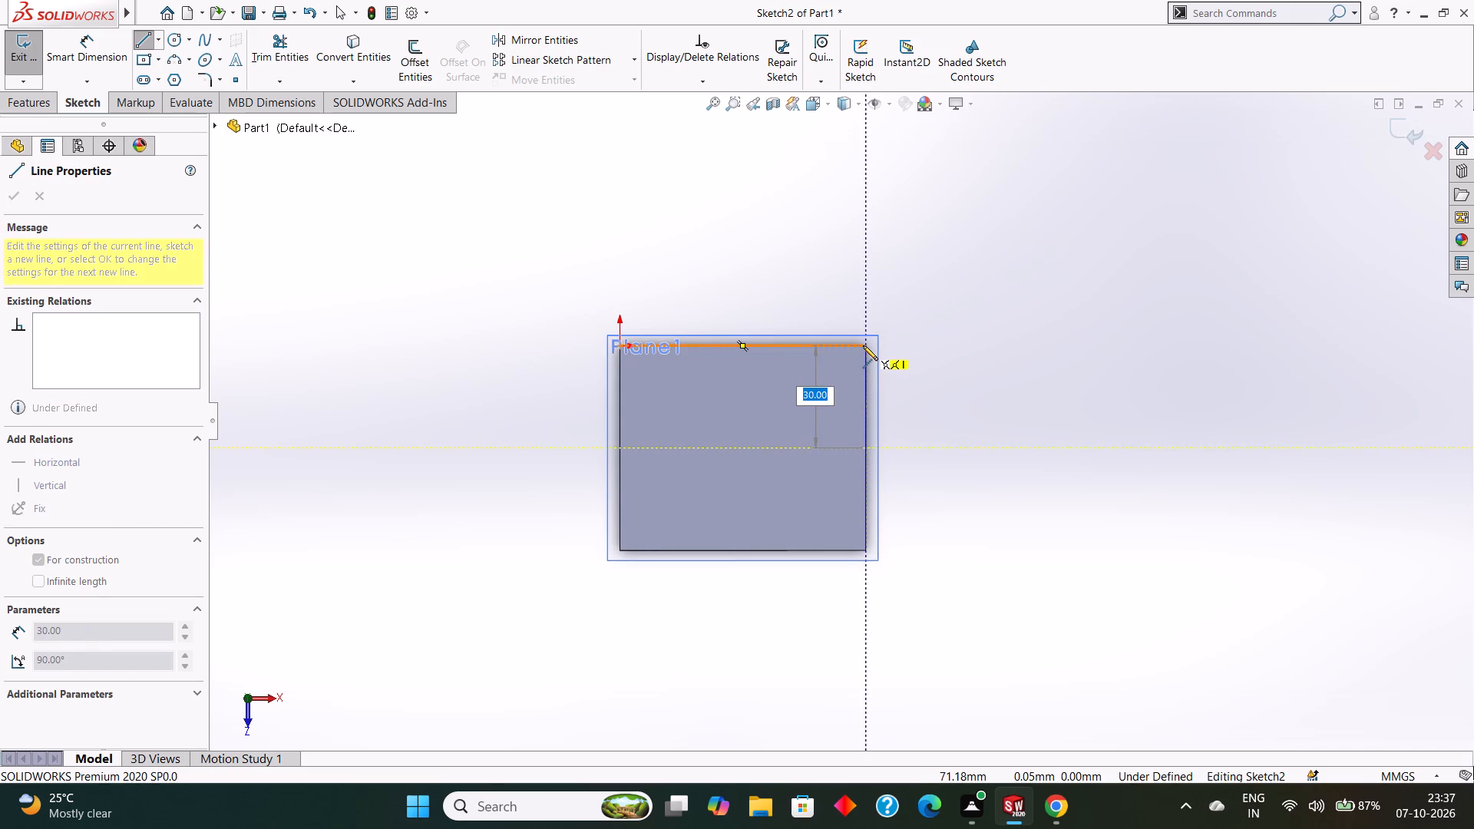
pyautogui.write('30')
pyautogui.press('Return')
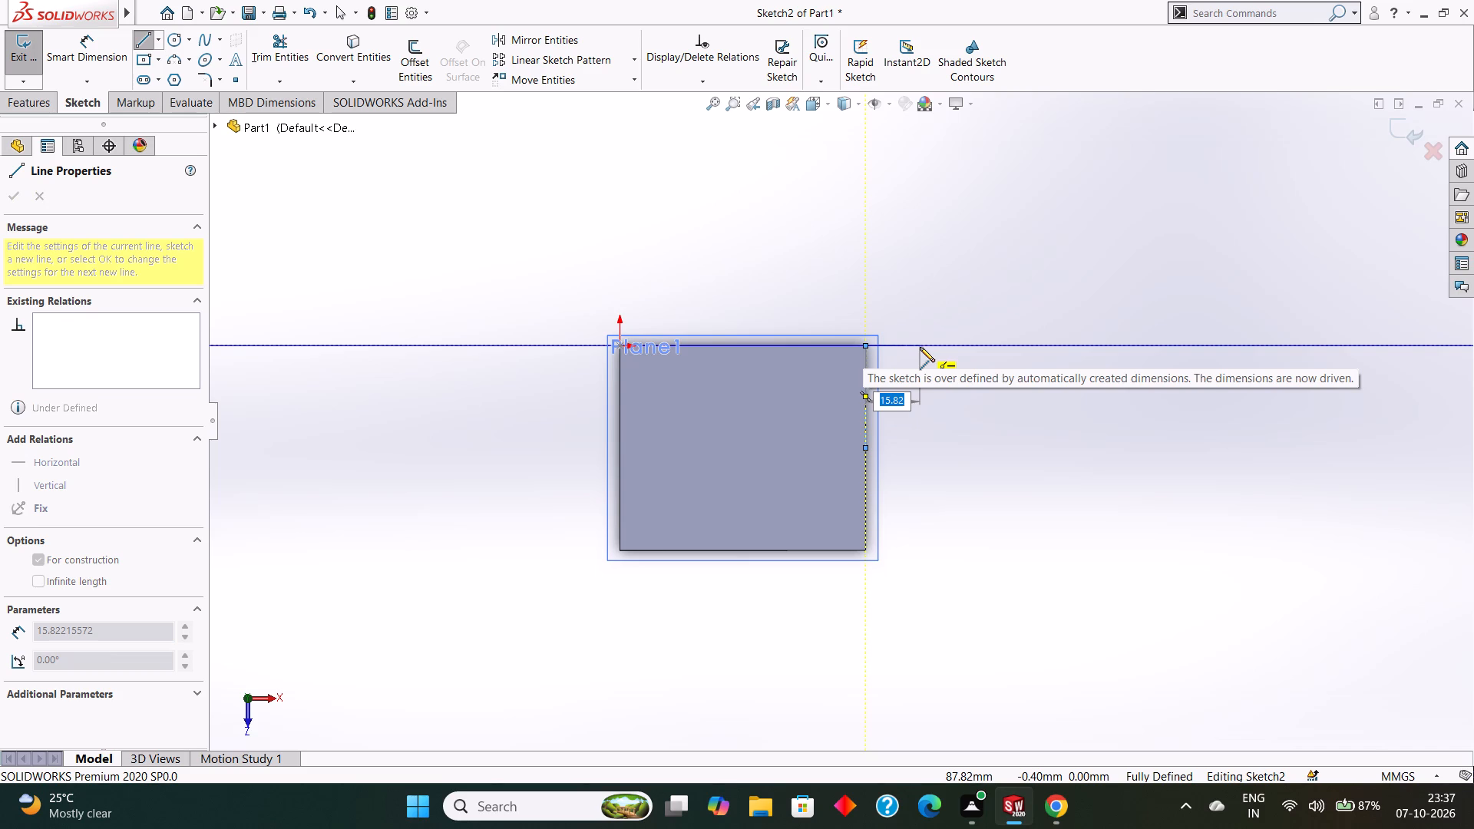
pyautogui.write('12')
pyautogui.press('Return')
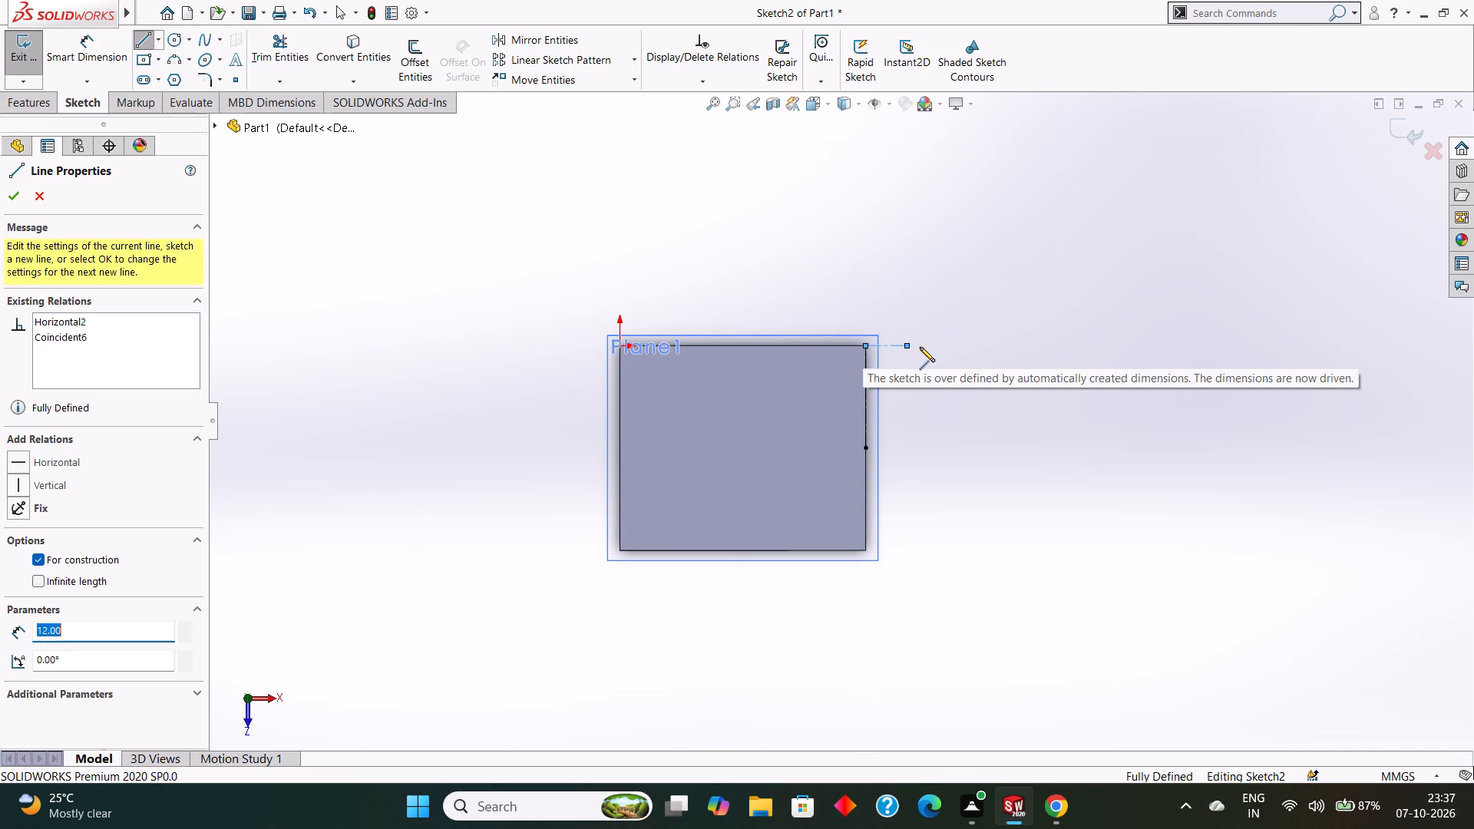
pyautogui.press('Escape')
pyautogui.press('Return')
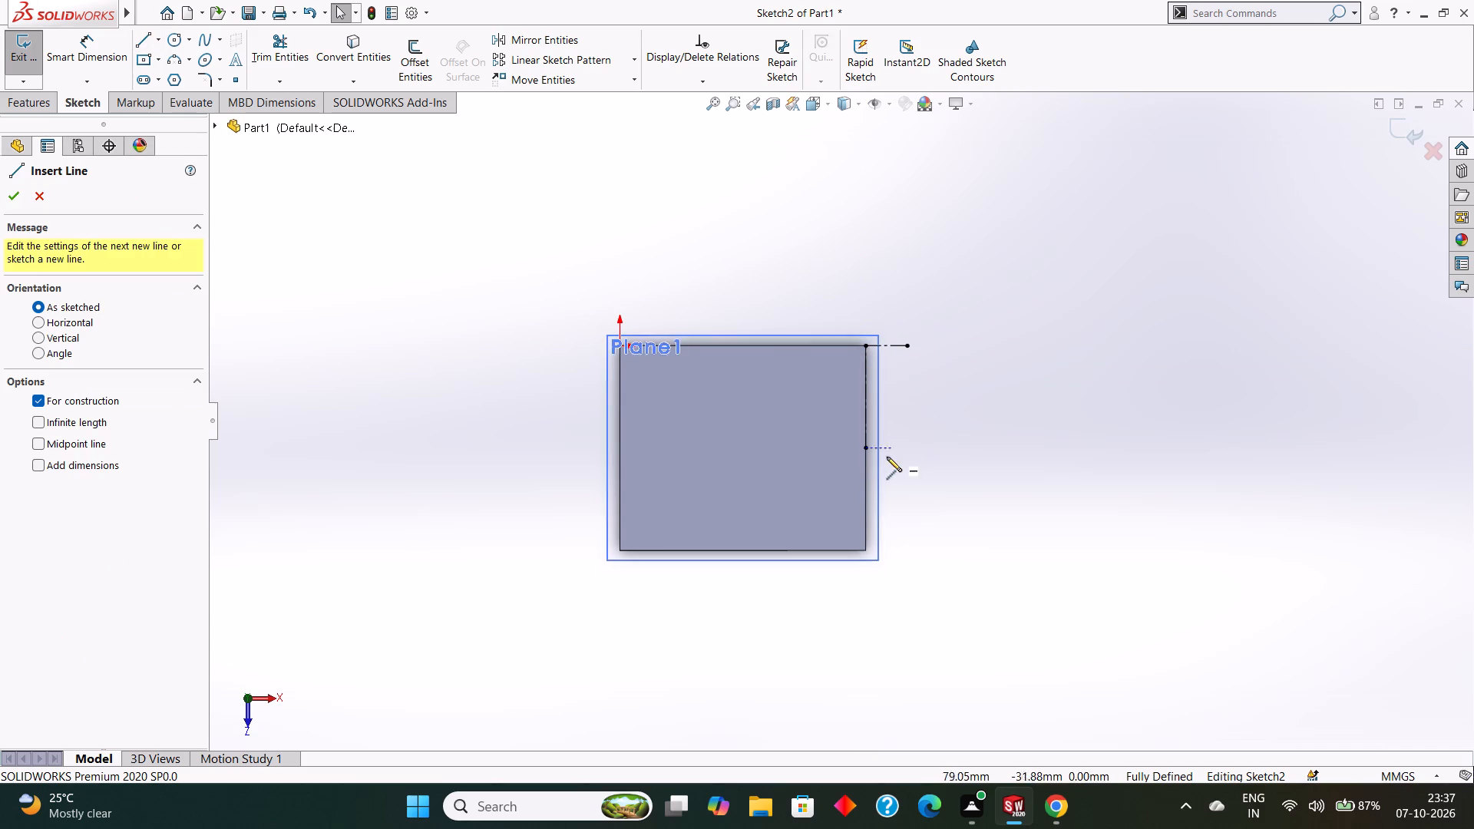
# Draw a 30 mm vertical centerline from the midpoint of the block's 60 mm edge to its other corner at Y = -60 mm.
pyautogui.click(864, 447)
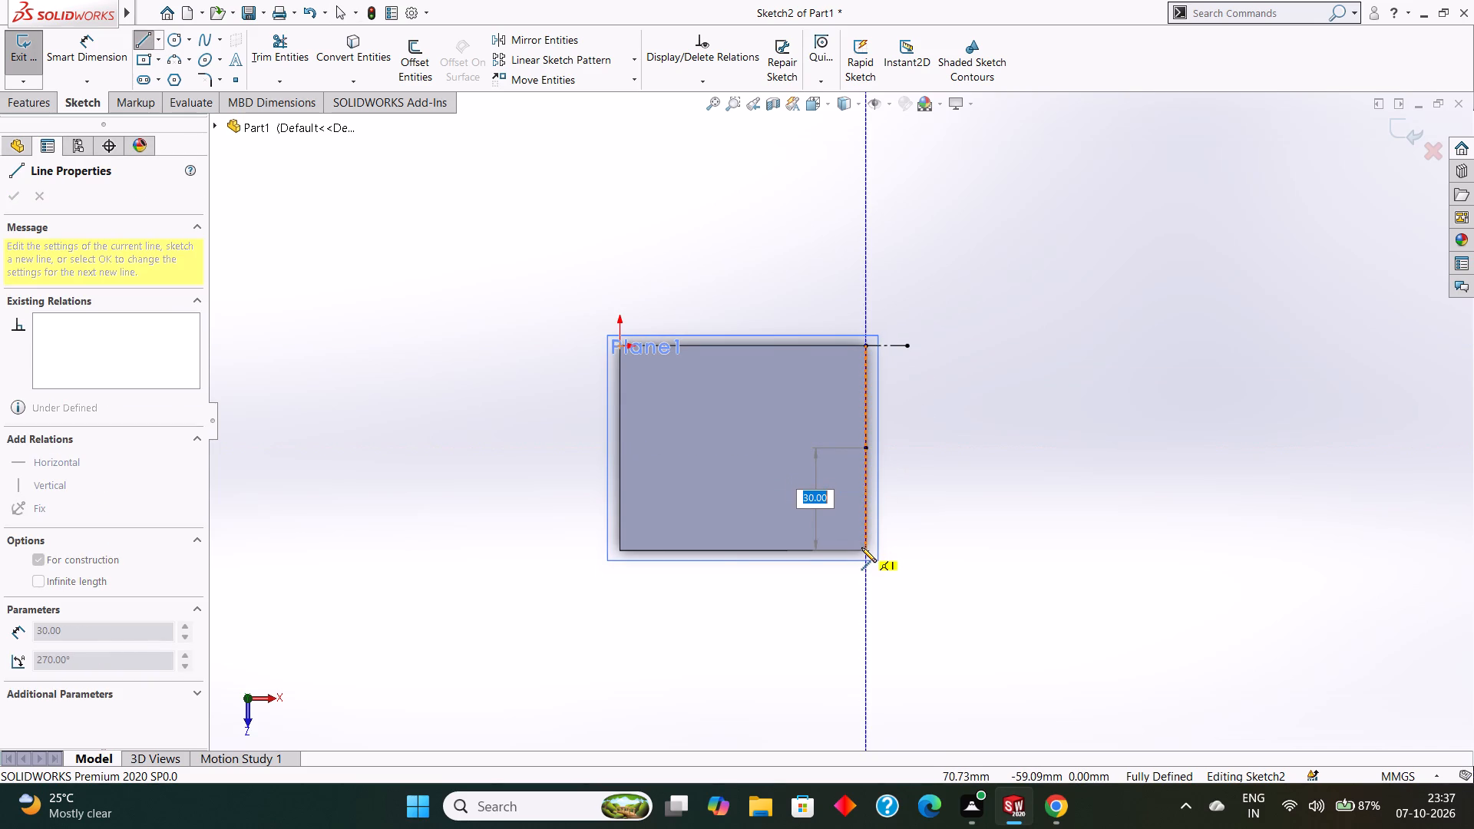
pyautogui.write('30')
pyautogui.press('Return')
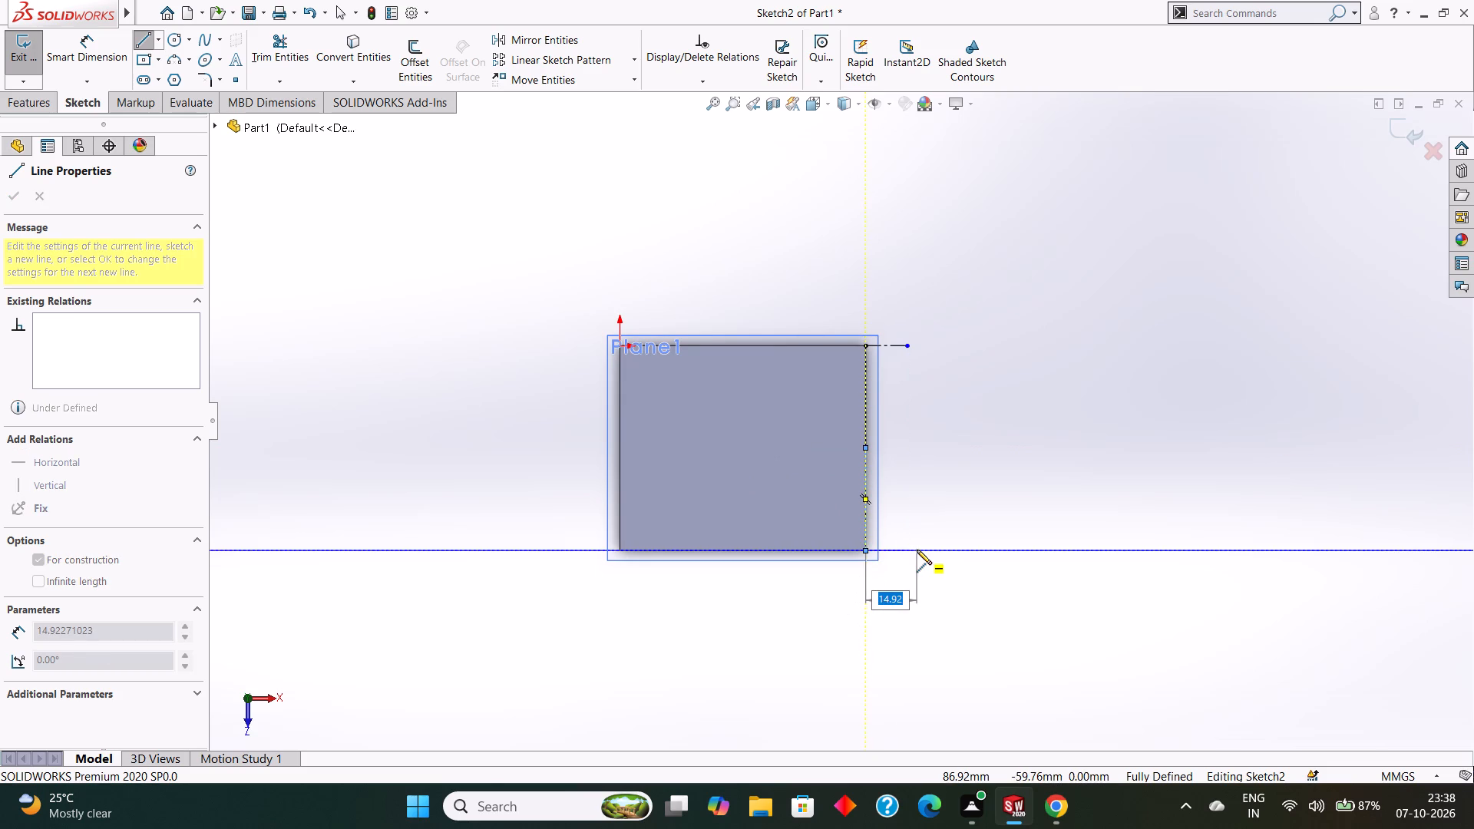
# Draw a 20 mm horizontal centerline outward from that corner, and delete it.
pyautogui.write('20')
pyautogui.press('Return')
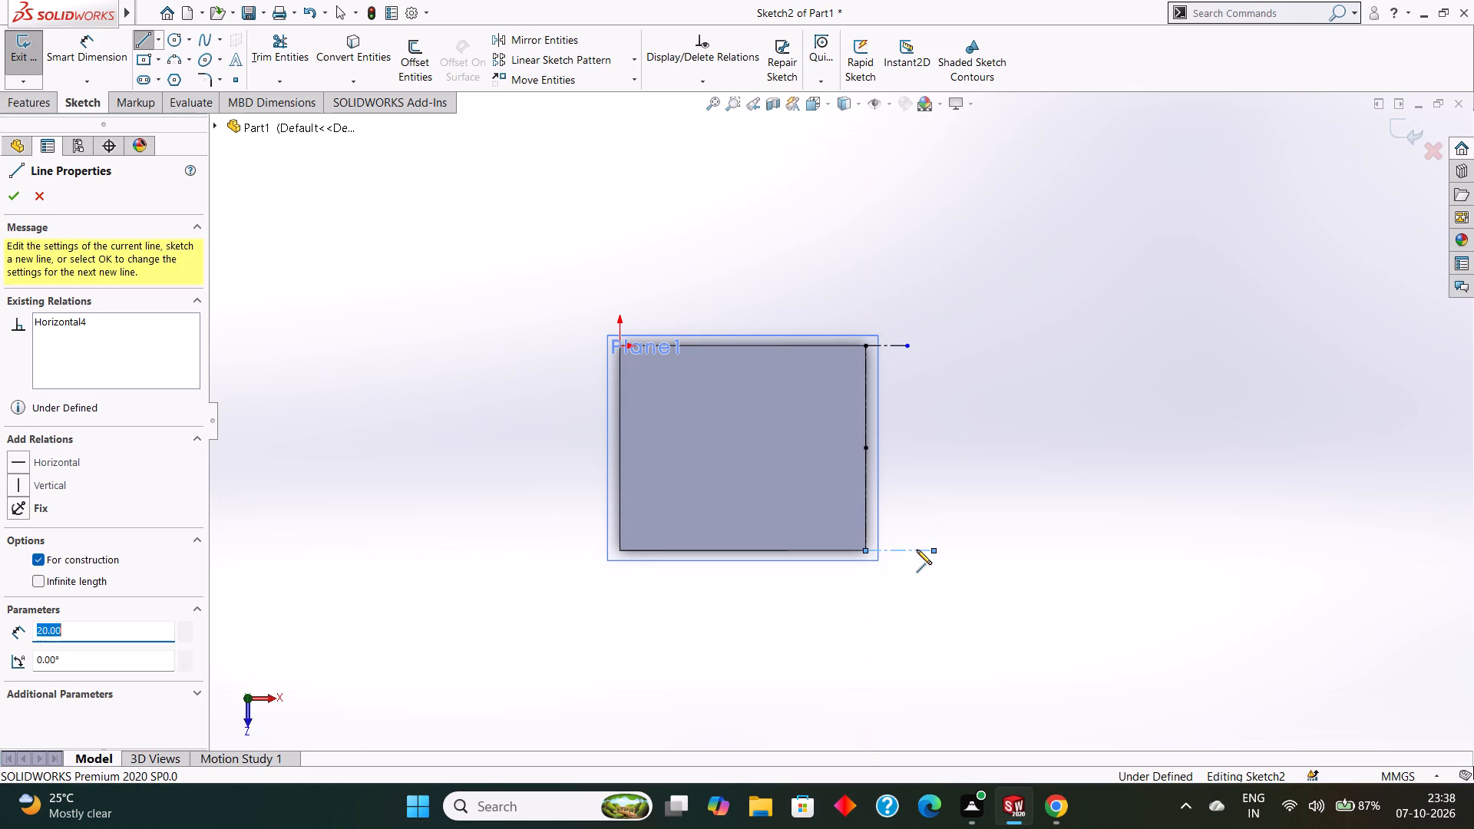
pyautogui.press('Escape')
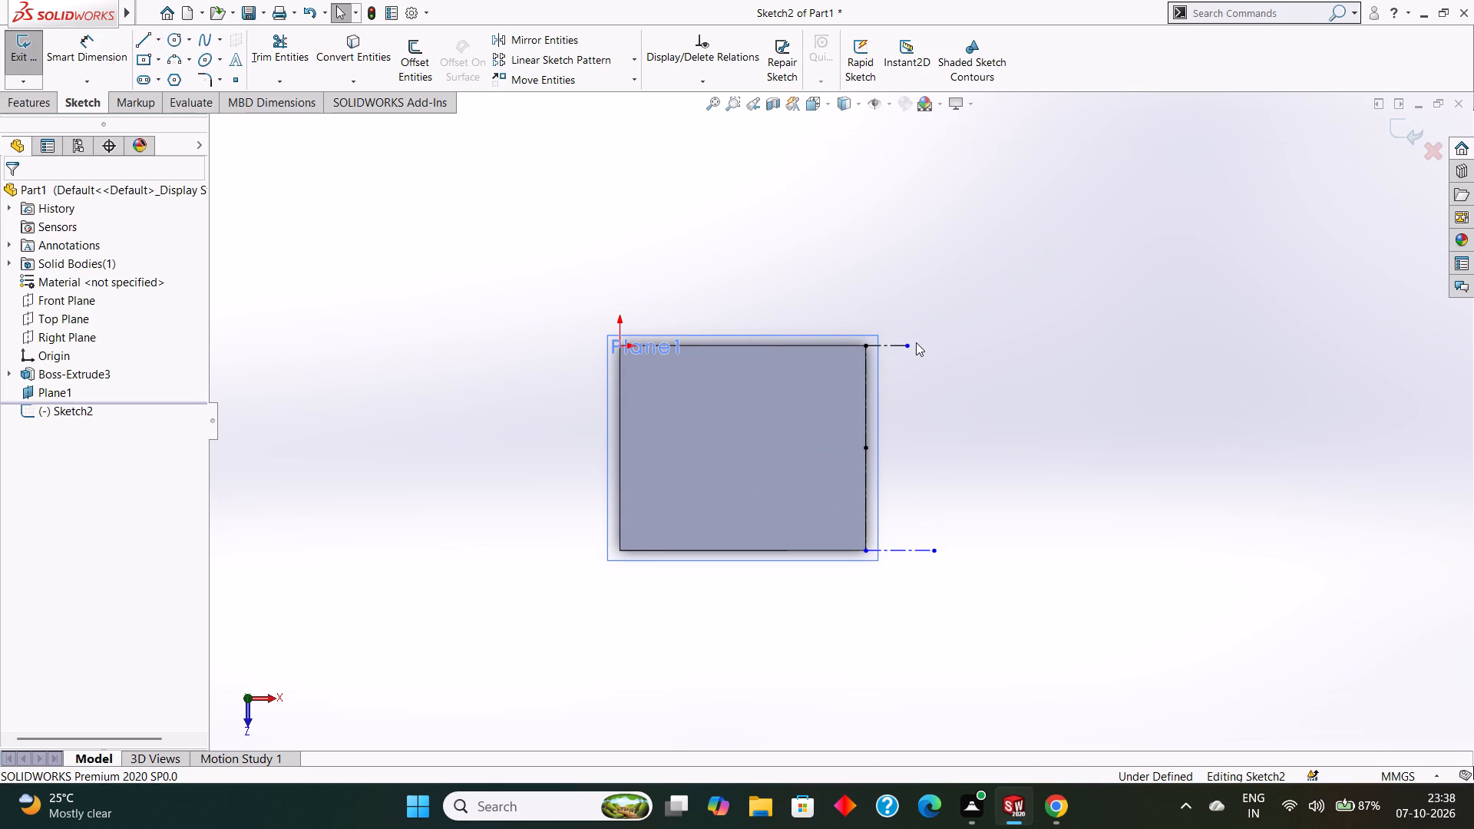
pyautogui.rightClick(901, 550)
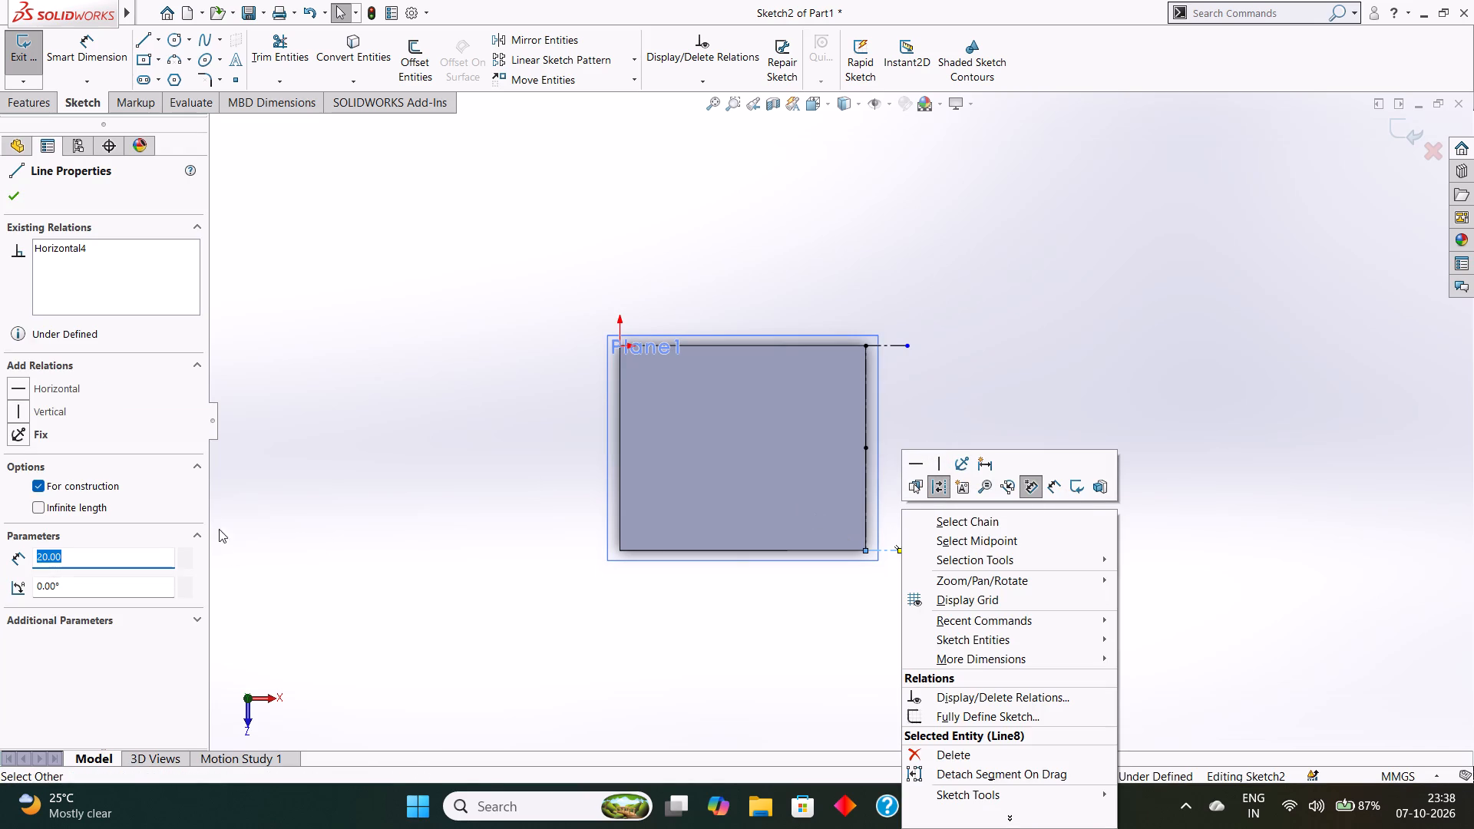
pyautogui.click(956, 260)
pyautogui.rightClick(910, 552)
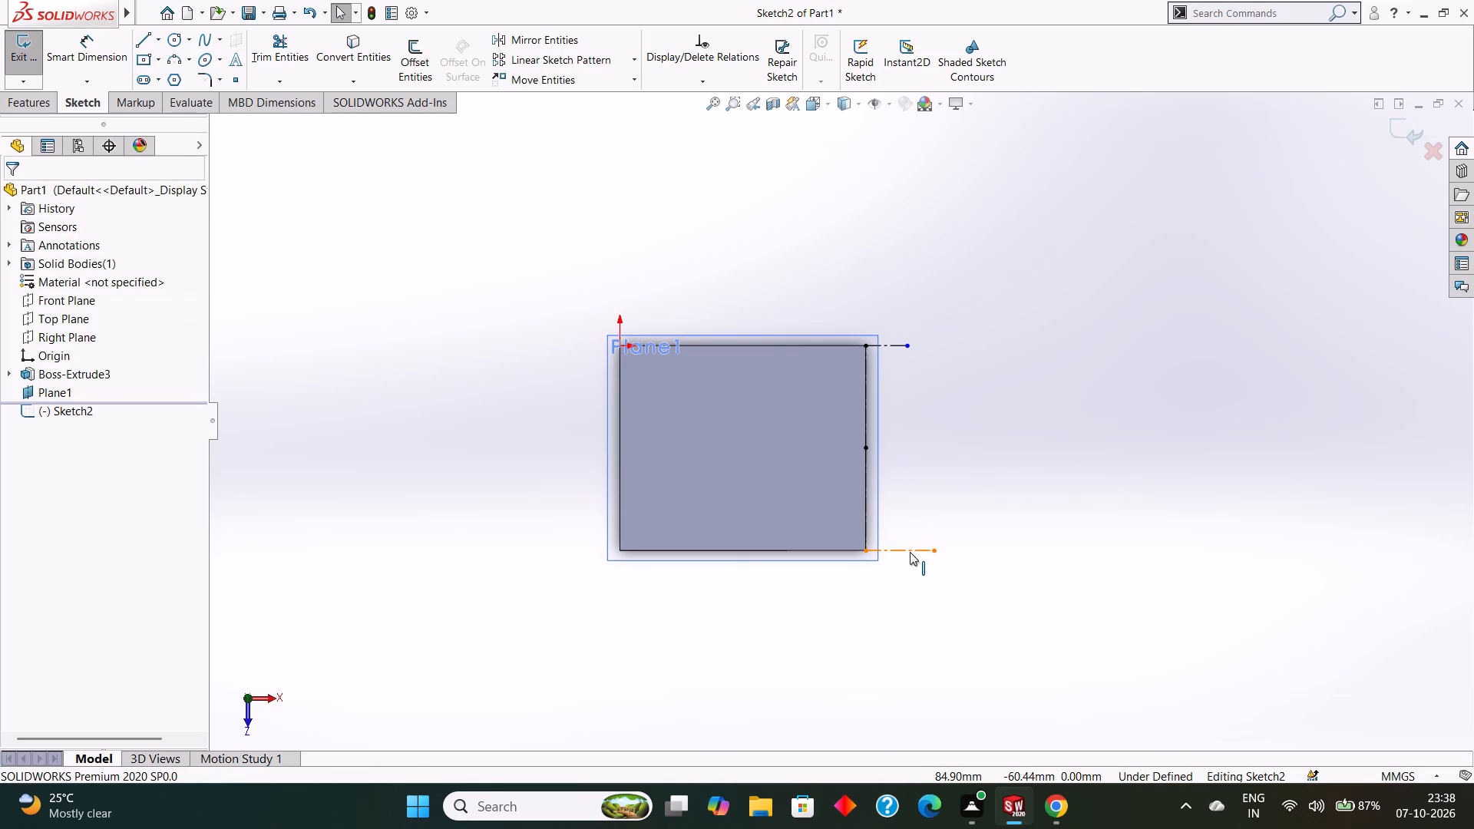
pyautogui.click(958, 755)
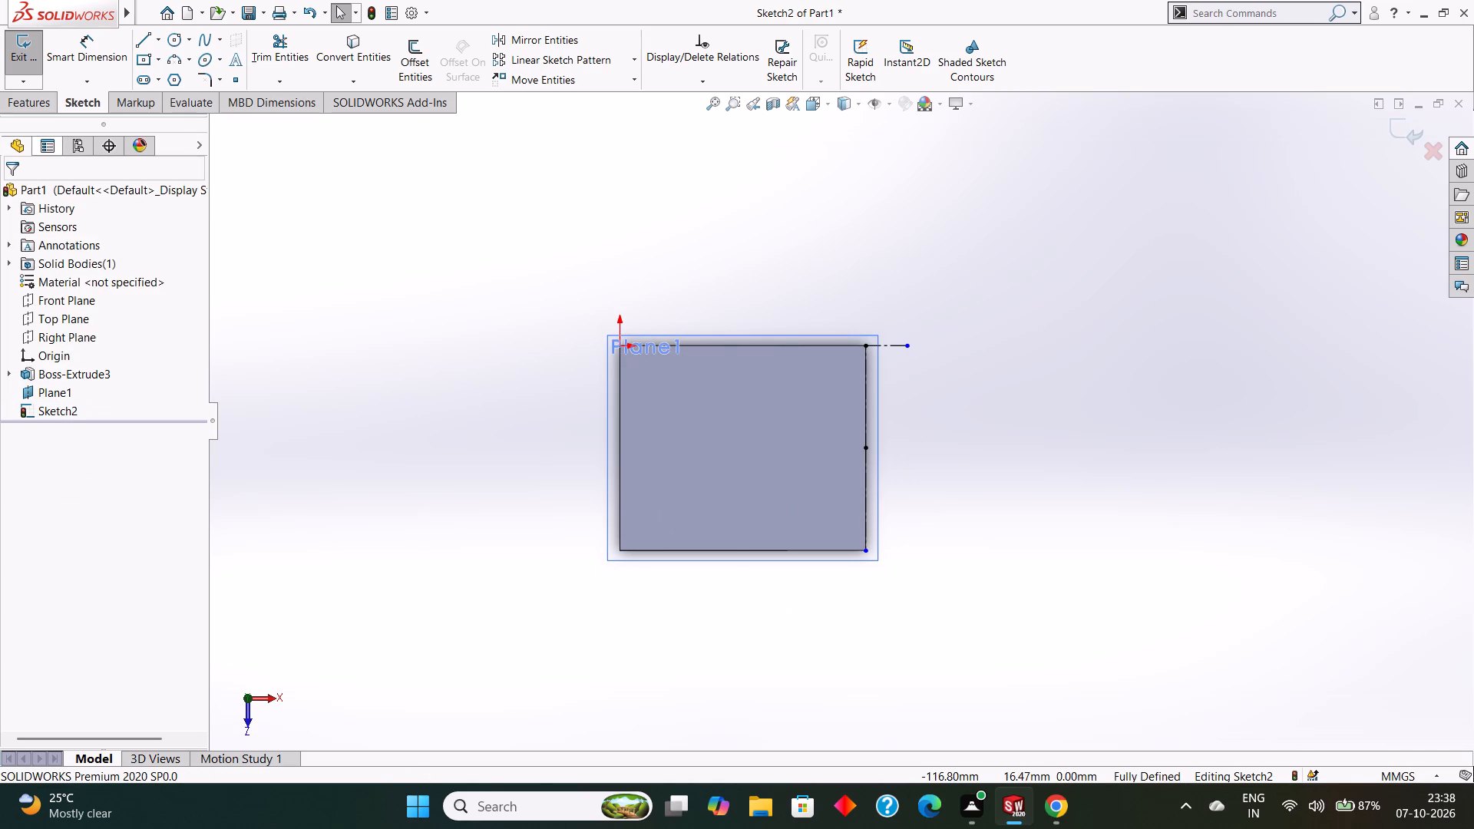
# Draw a 12 mm horizontal centerline outward from the block's corner at Y = -60 mm.
pyautogui.click(155, 35)
pyautogui.click(180, 75)
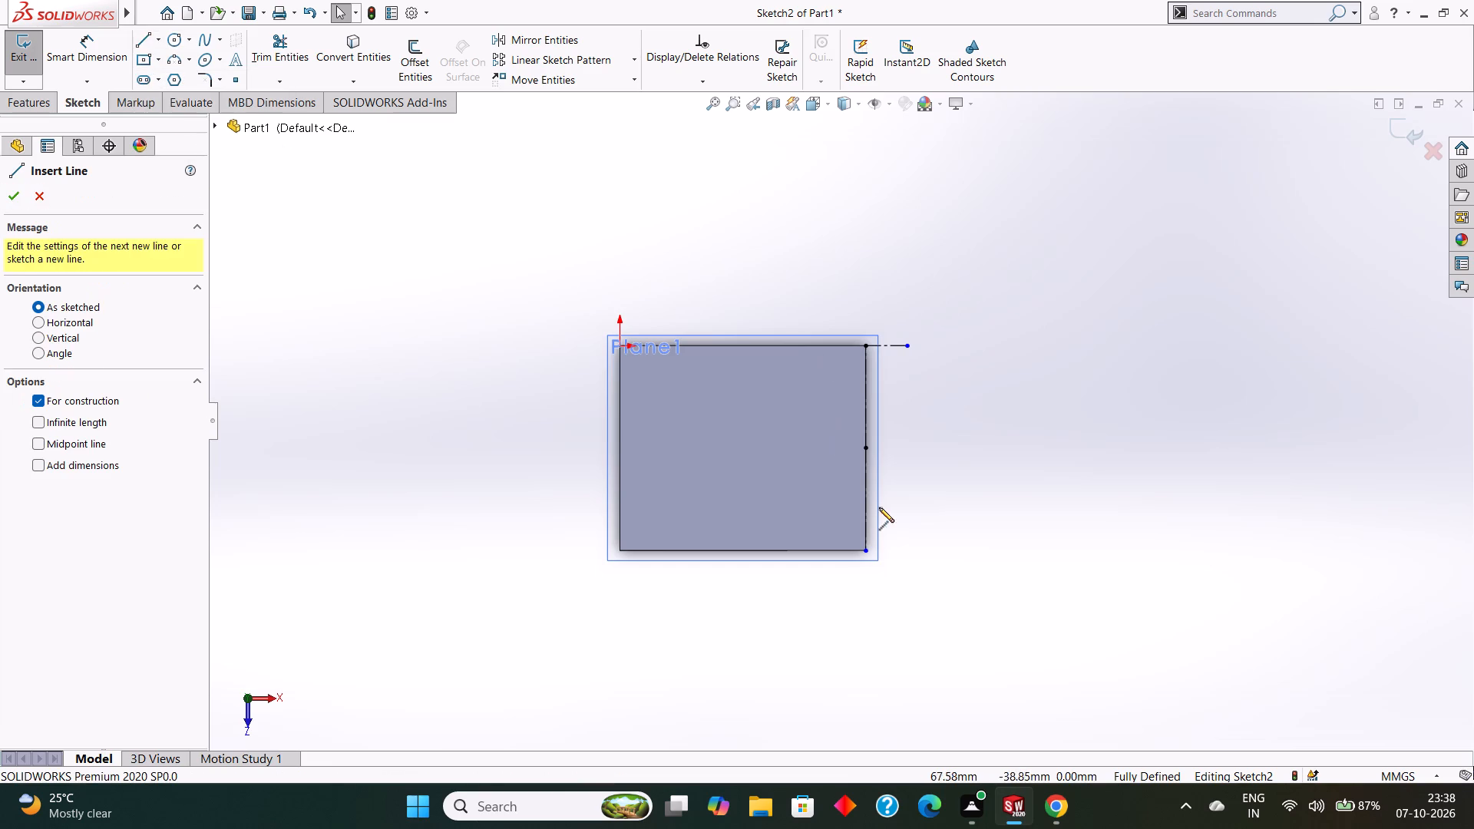
pyautogui.click(866, 549)
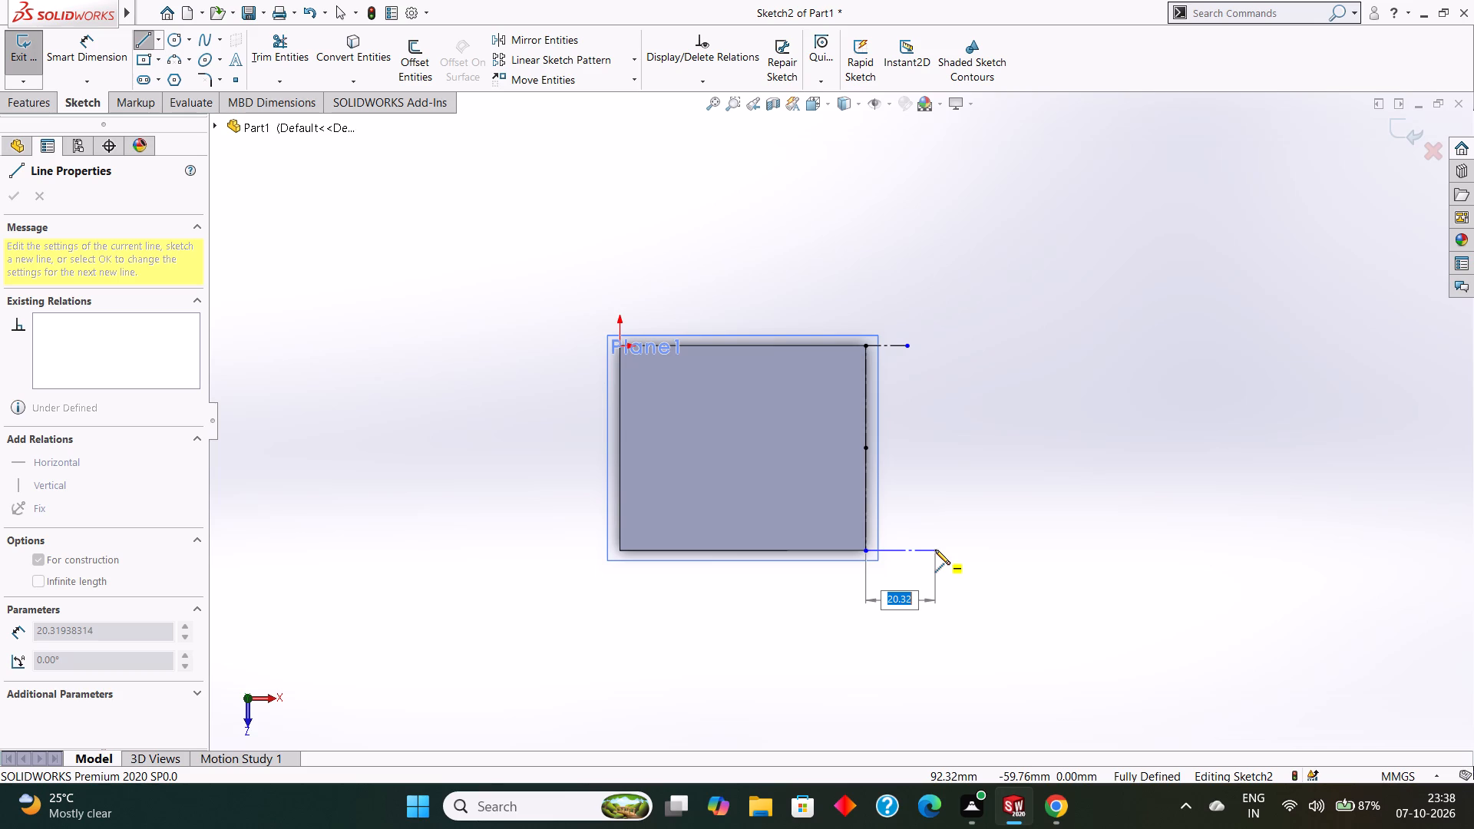
pyautogui.write('12')
pyautogui.press('Return')
pyautogui.press('Escape')
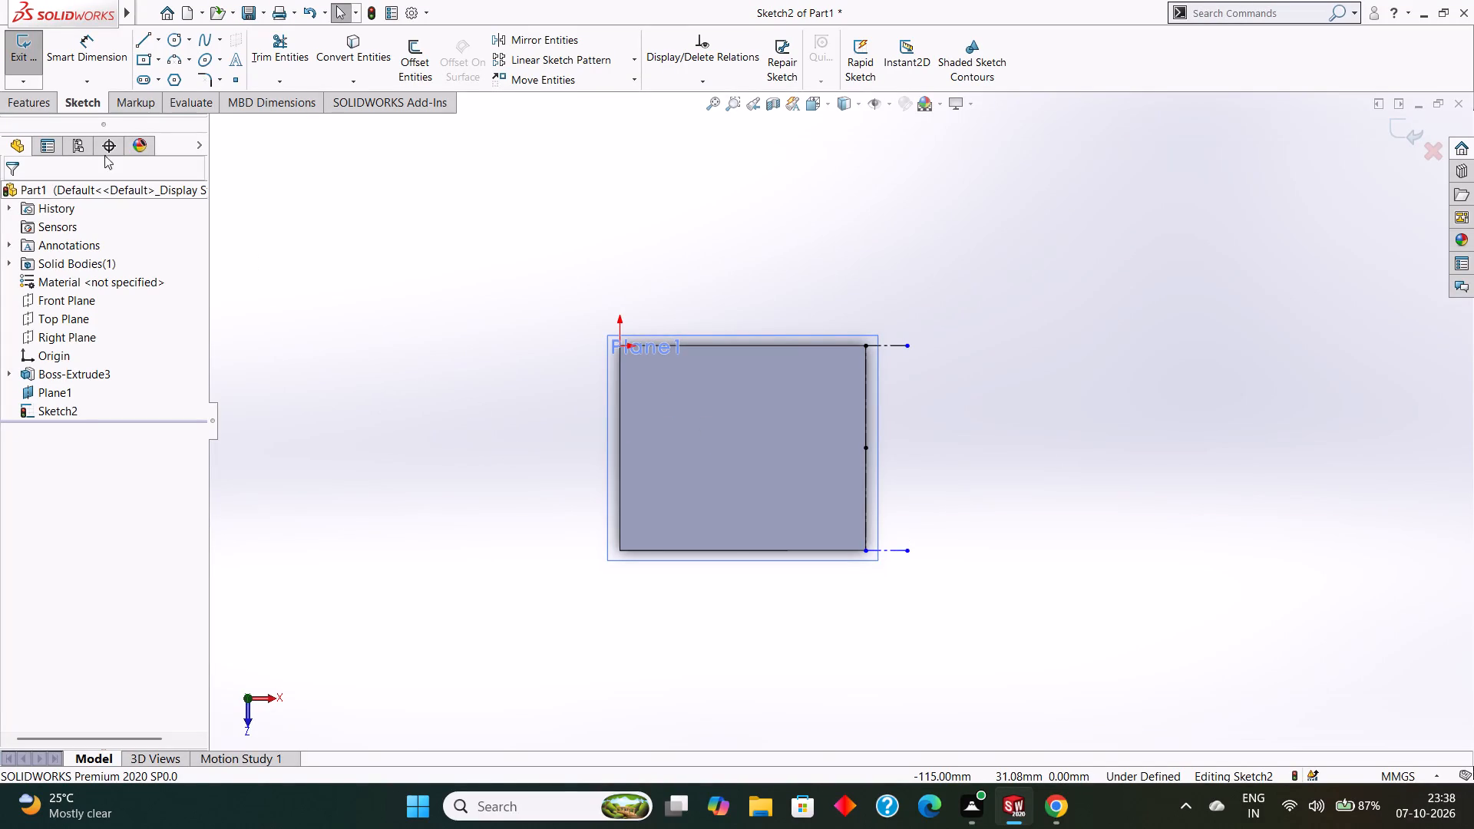
# Draw two circles of 12 mm radius centred on the outer ends of the two 12 mm centerlines.
pyautogui.click(172, 35)
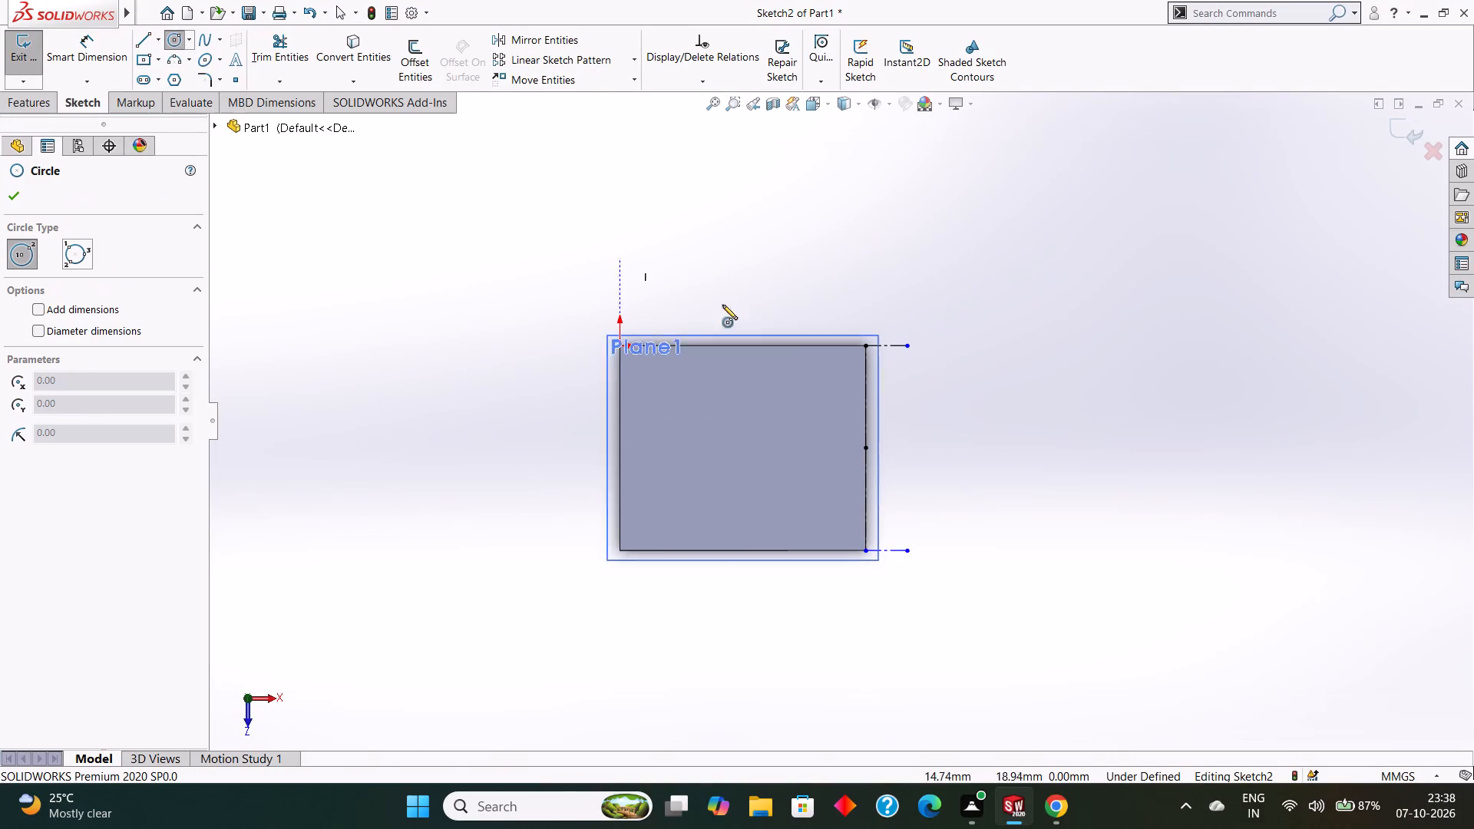
pyautogui.moveTo(908, 347); pyautogui.dragTo(933, 381)
pyautogui.write('12')
pyautogui.press('Return')
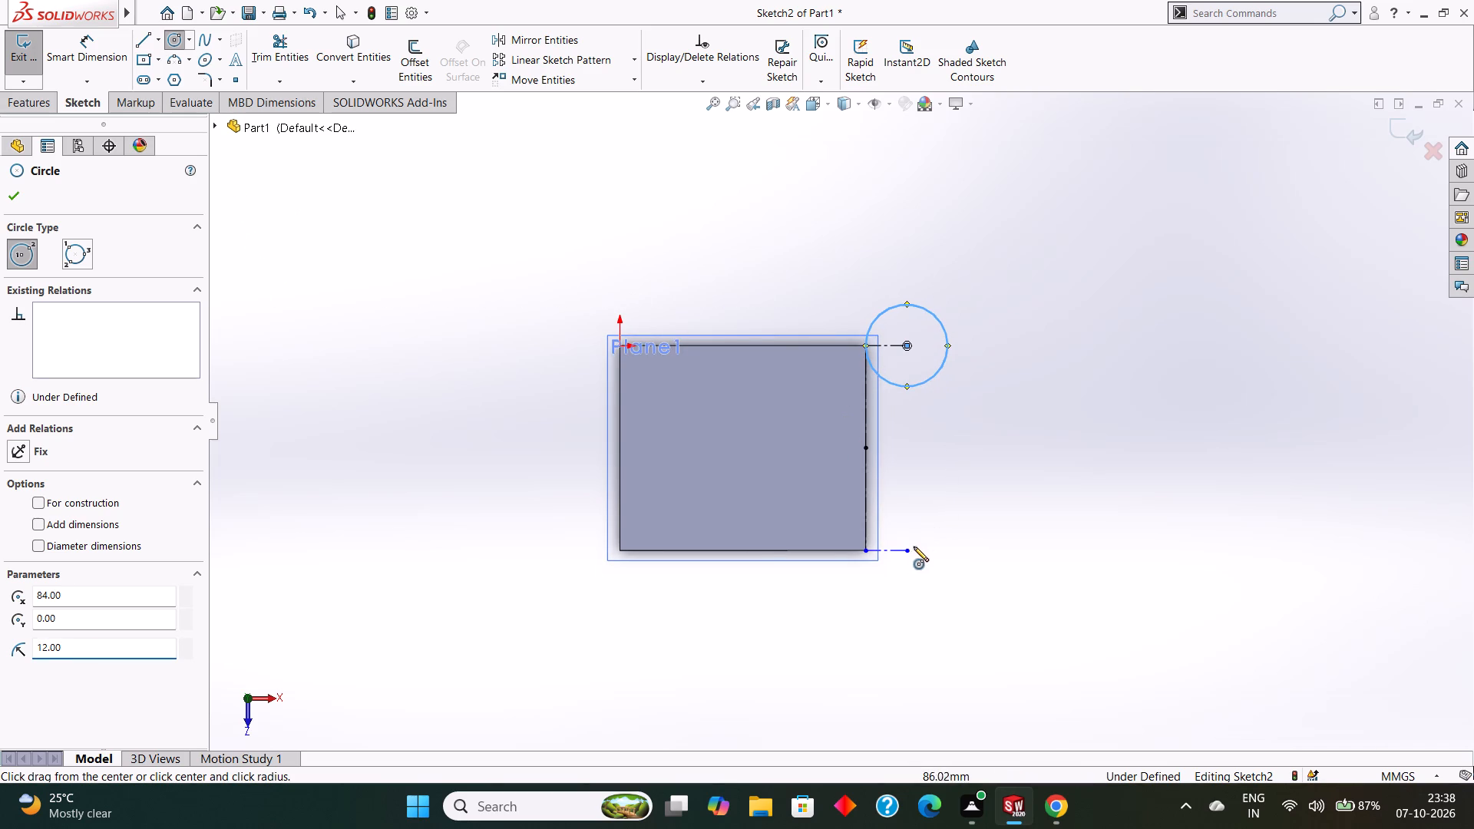
pyautogui.moveTo(907, 550); pyautogui.dragTo(935, 582)
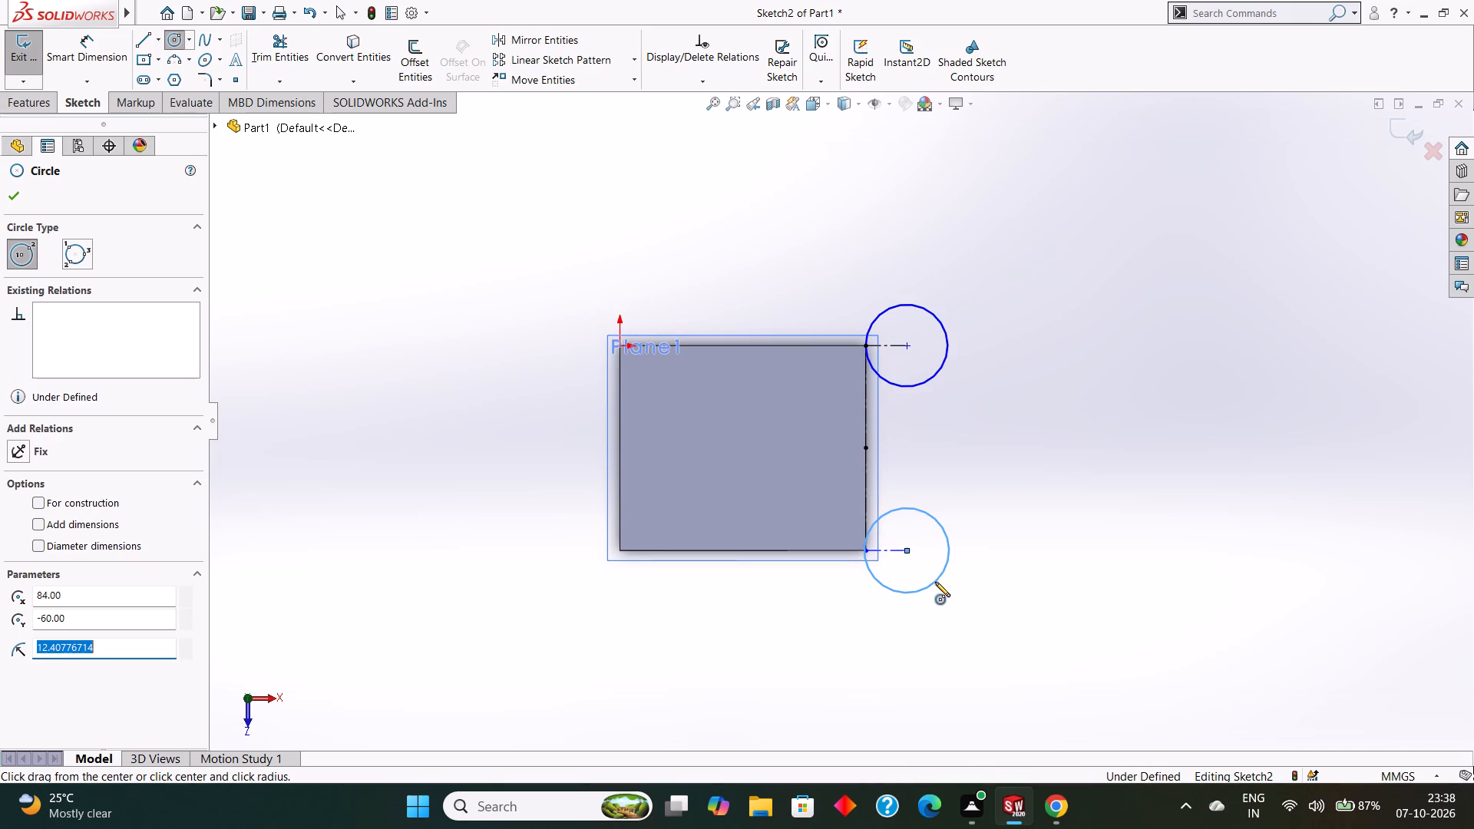
pyautogui.write('12')
pyautogui.press('Return')
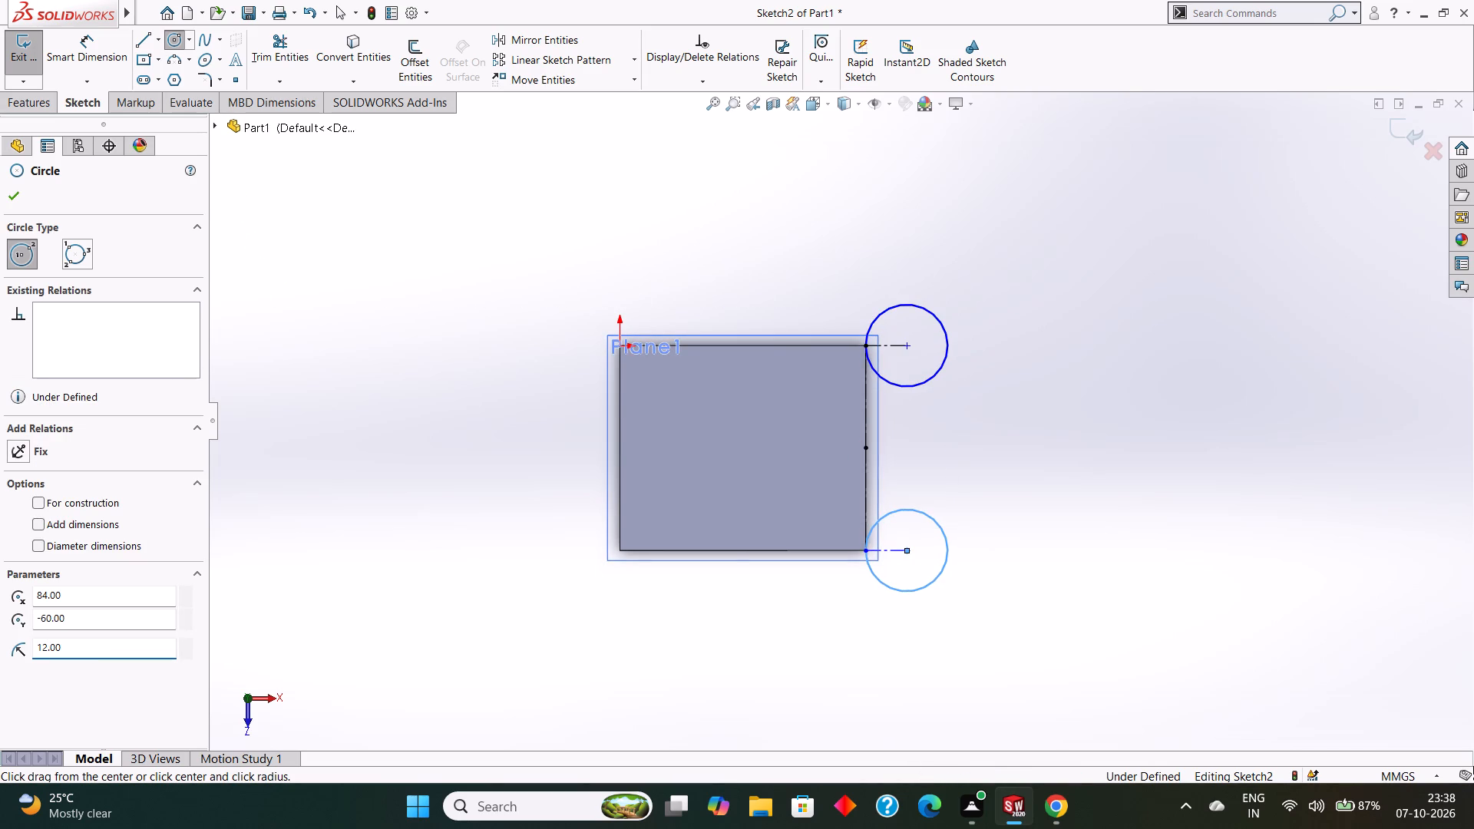
pyautogui.click(21, 195)
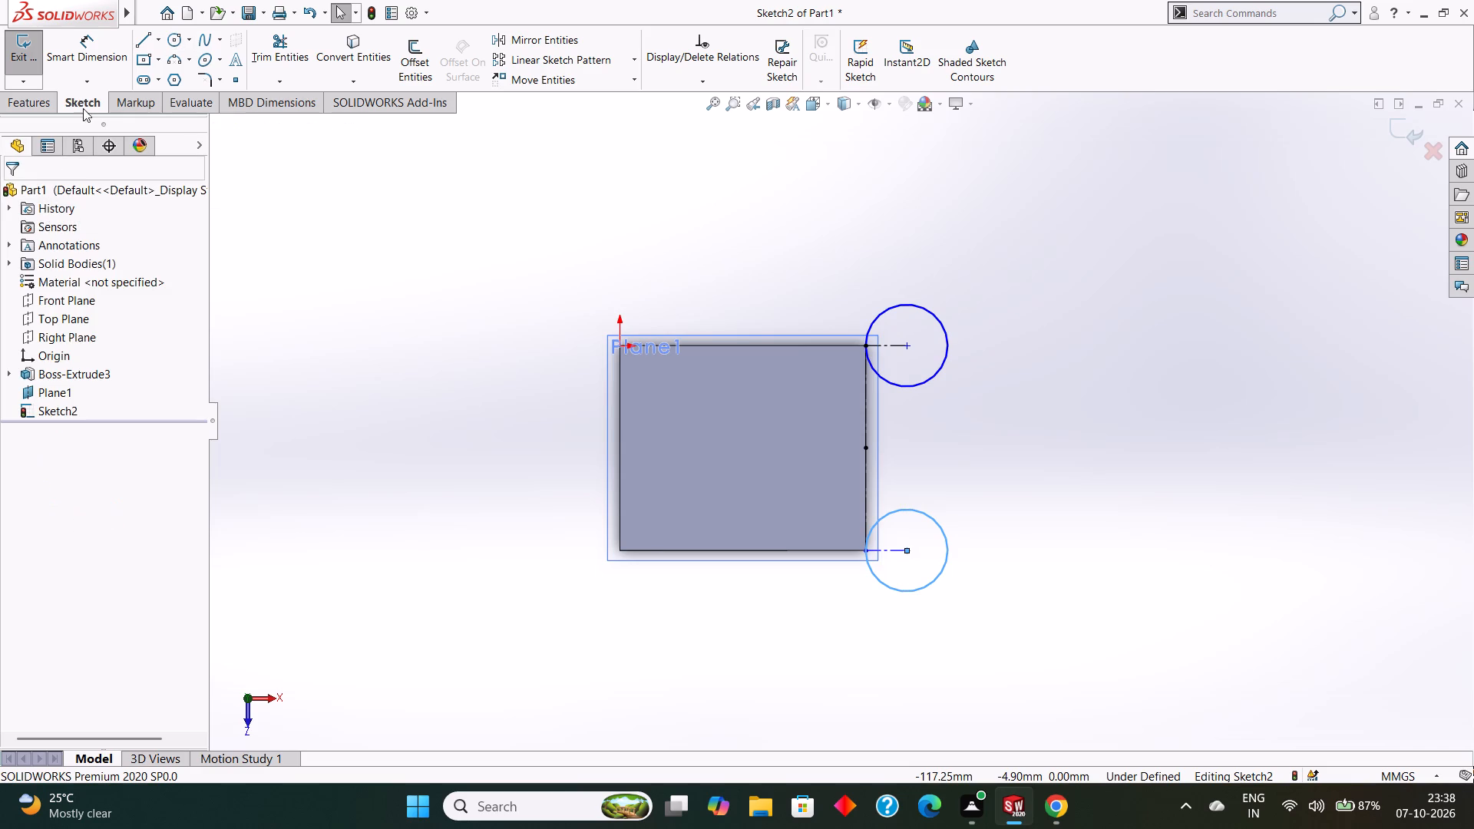
# Add a diameter dimension to each of the two circles with Smart Dimension.
pyautogui.click(88, 57)
pyautogui.click(901, 302)
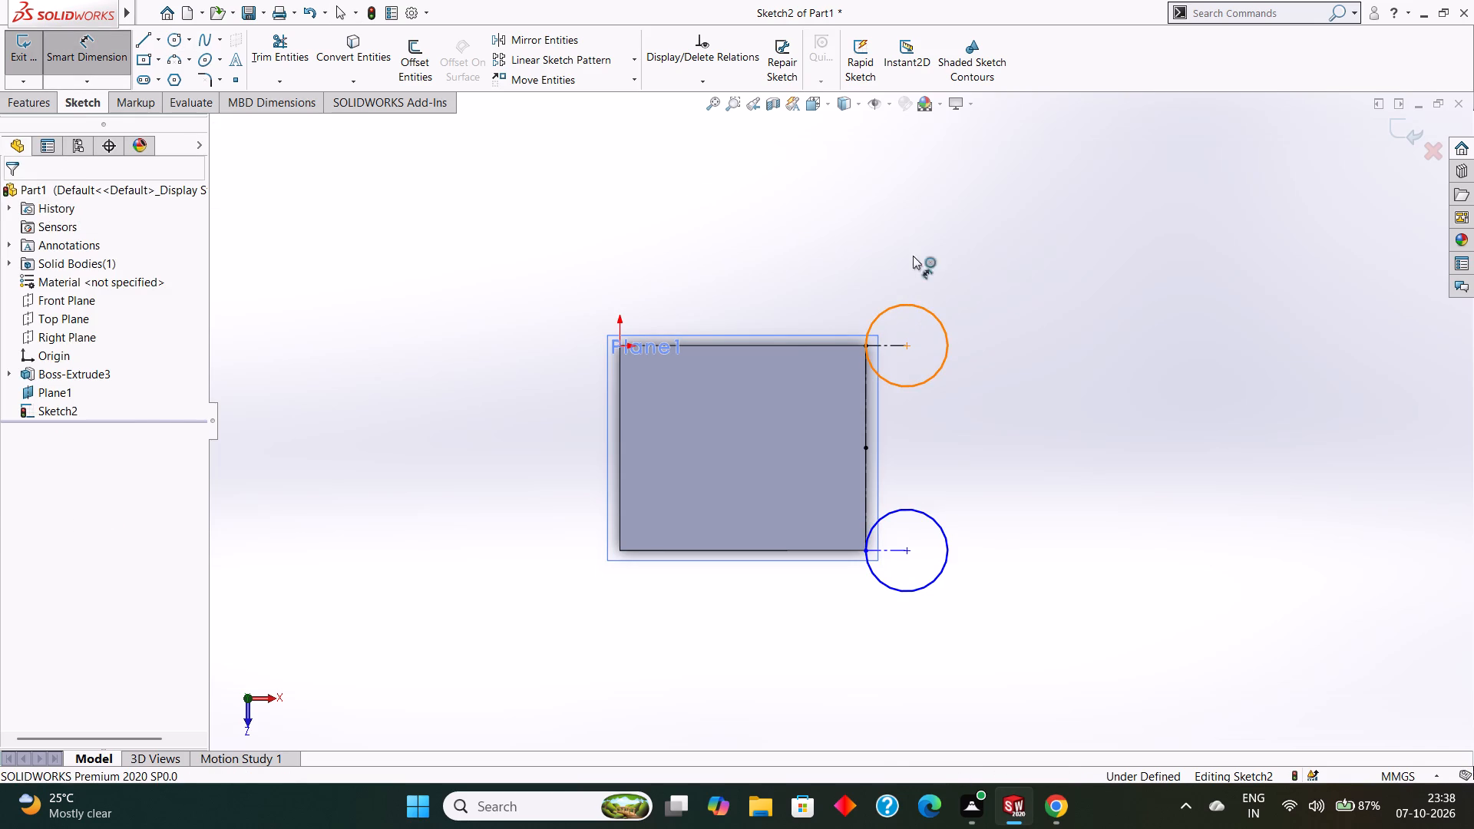
pyautogui.click(920, 215)
pyautogui.click(856, 193)
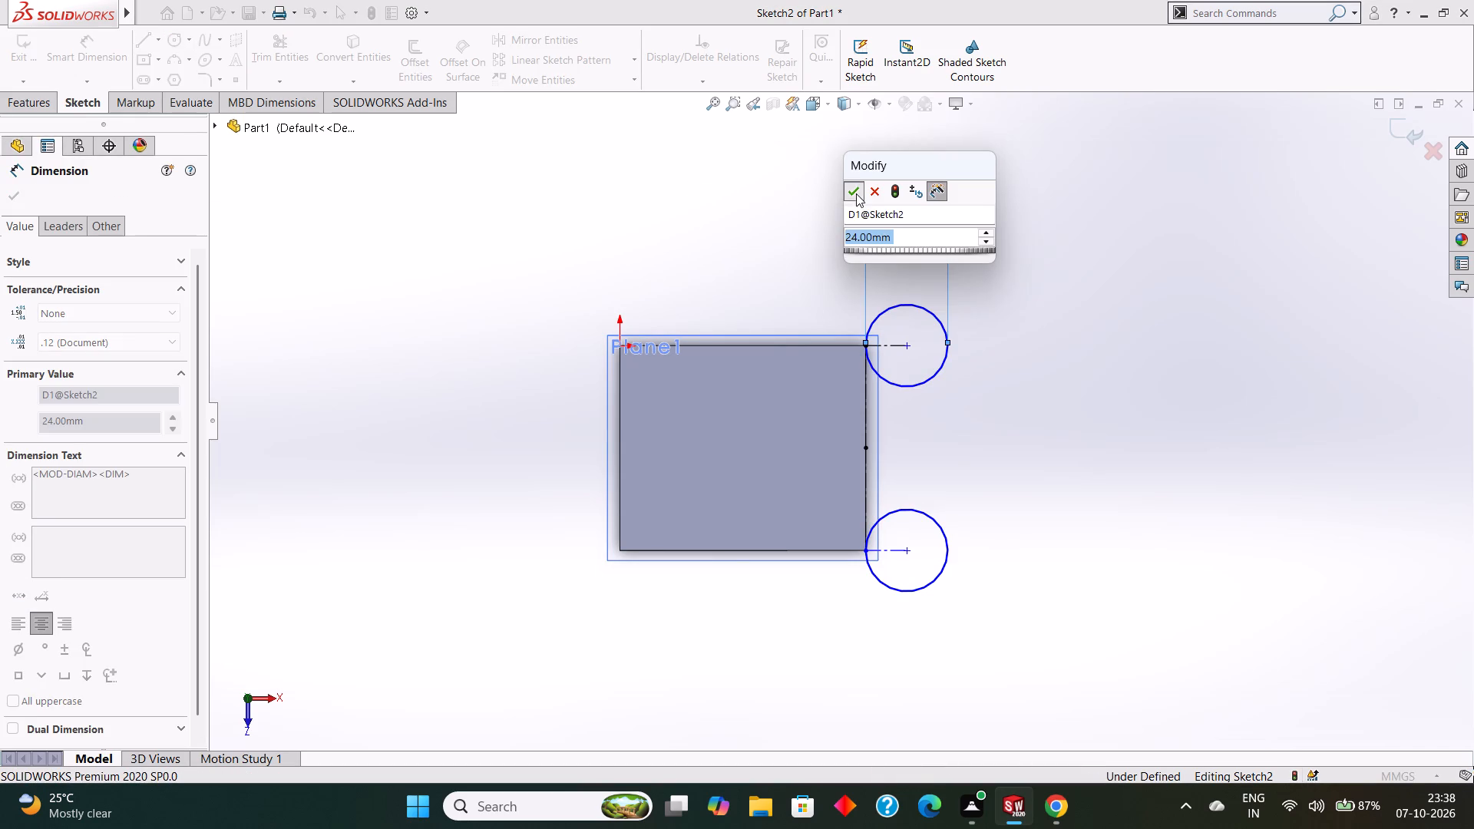
pyautogui.moveTo(944, 569); pyautogui.dragTo(950, 574)
pyautogui.click(1023, 649)
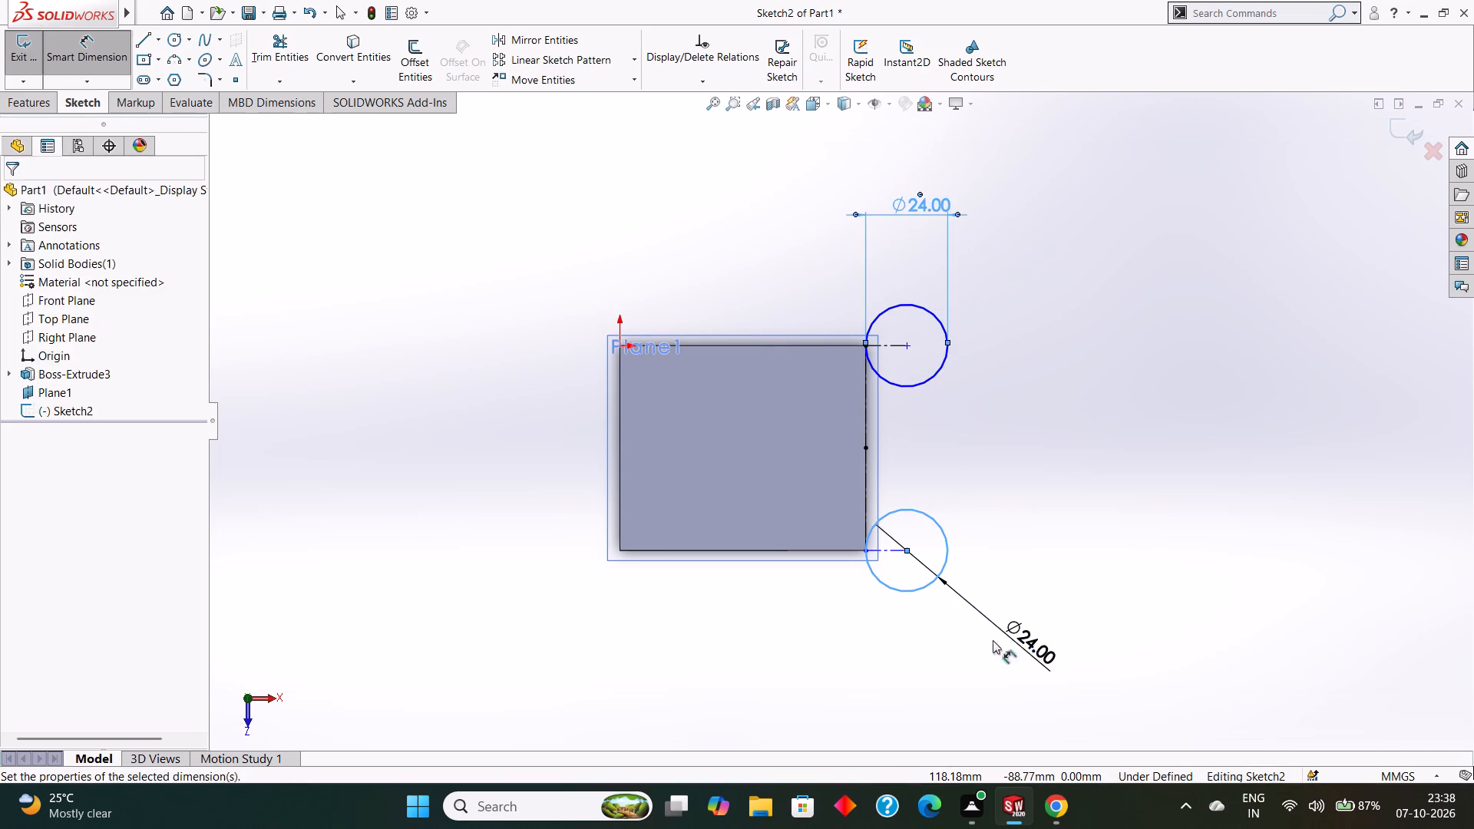
pyautogui.click(954, 623)
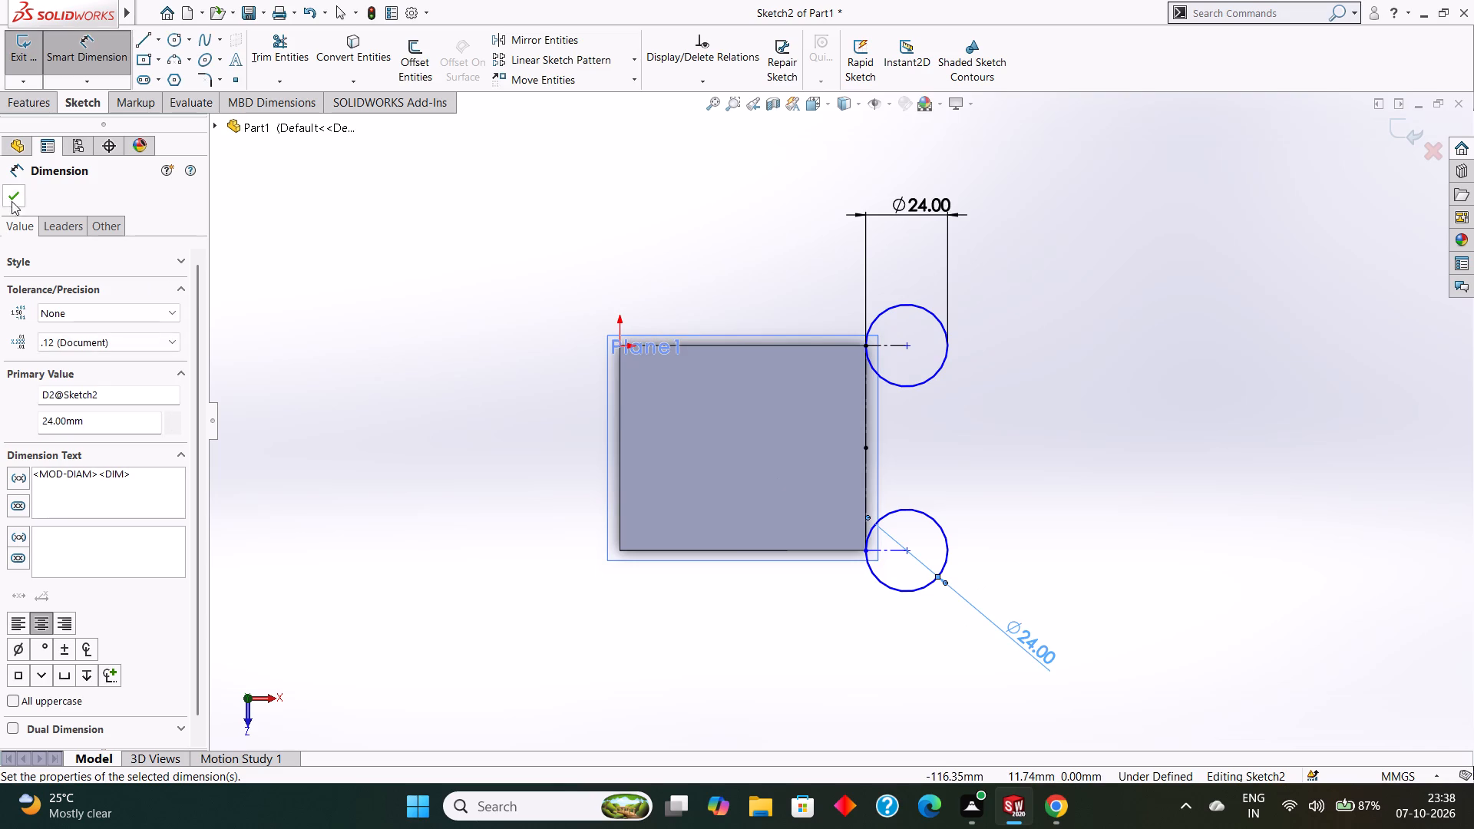
pyautogui.click(12, 199)
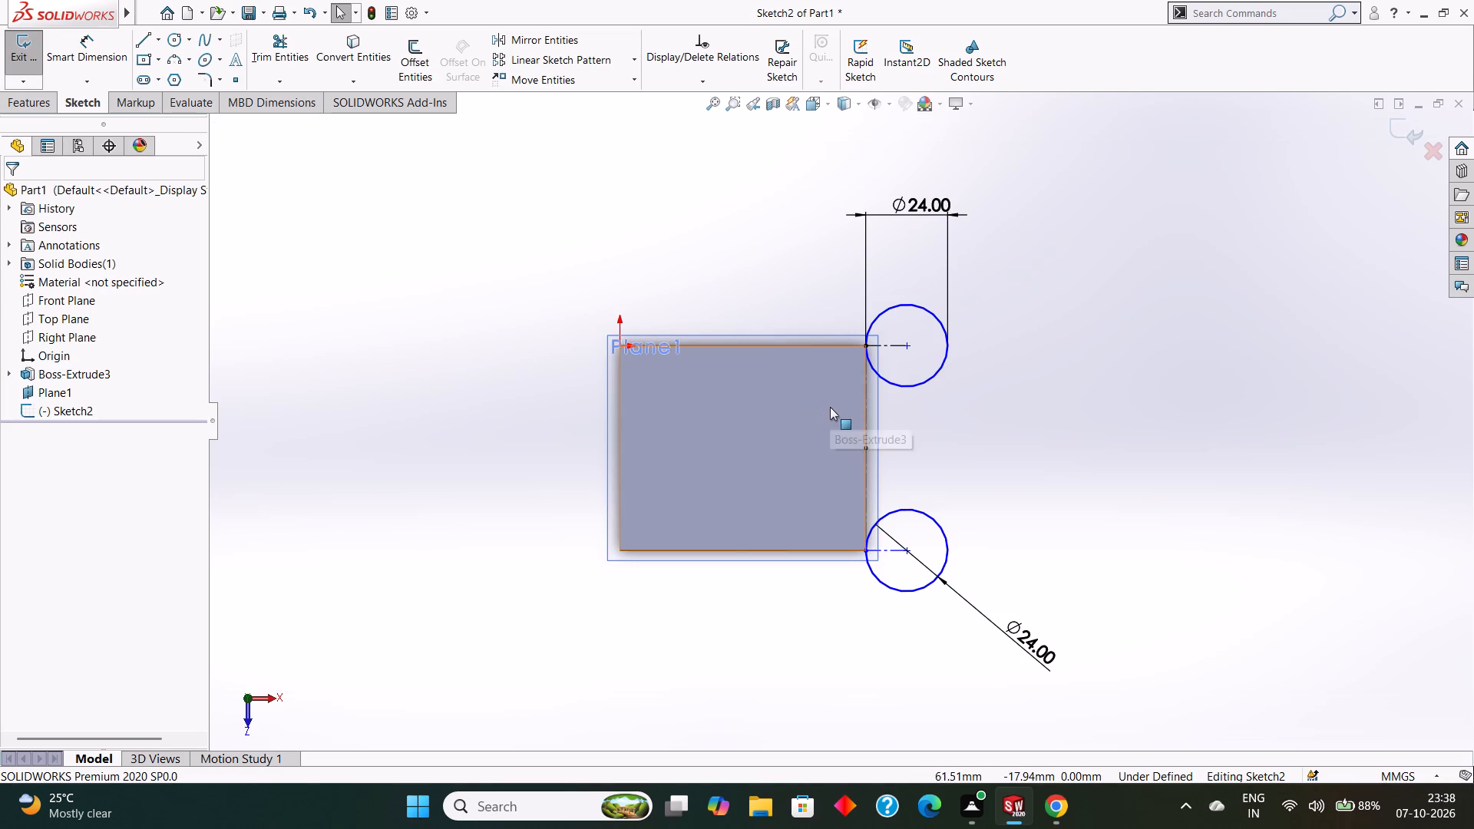
# Draw a solid 60 mm vertical line along the block's edge, joining its two corners at X = 72 mm.
pyautogui.click(143, 38)
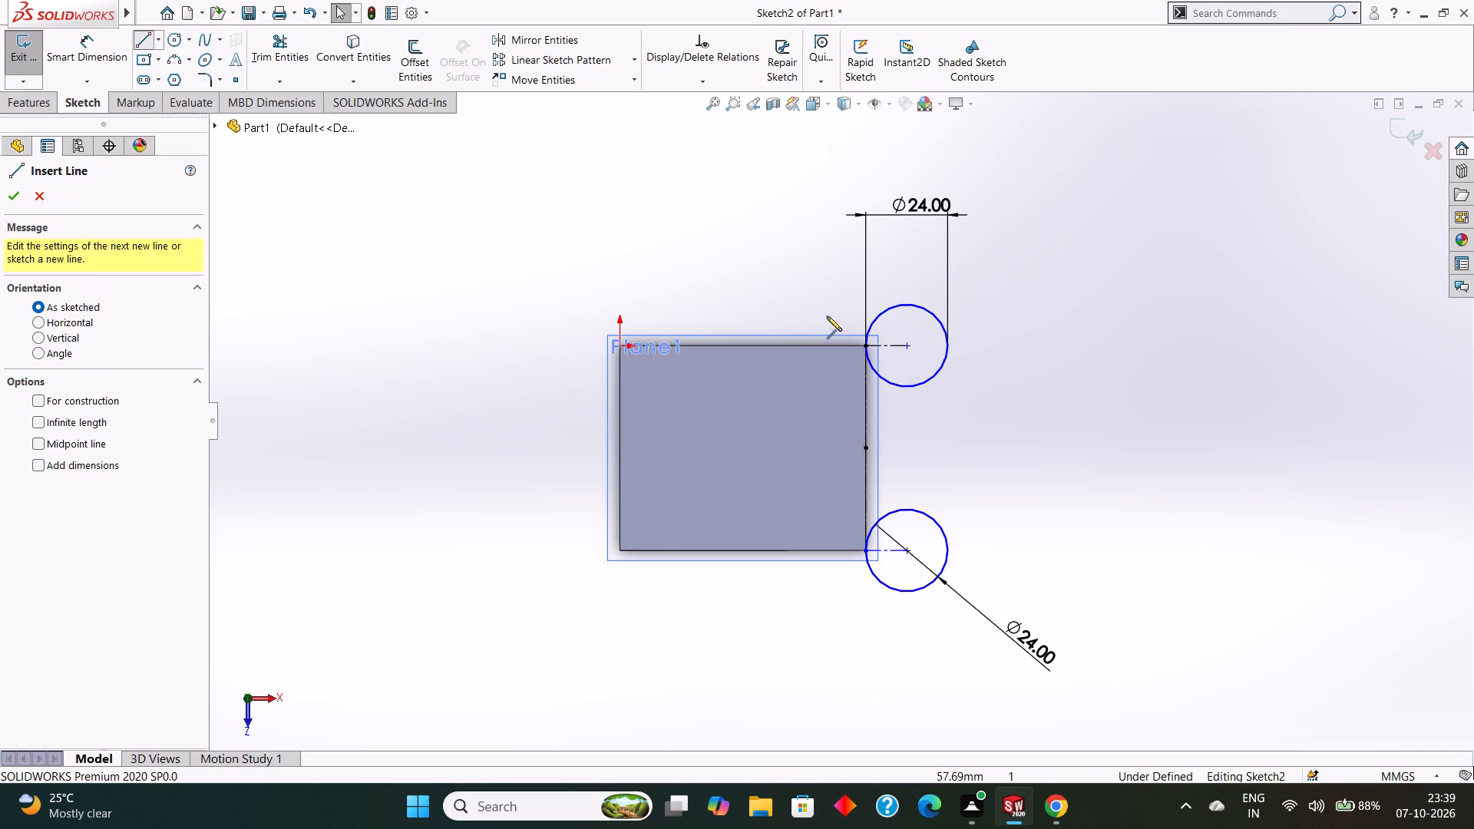
pyautogui.click(868, 345)
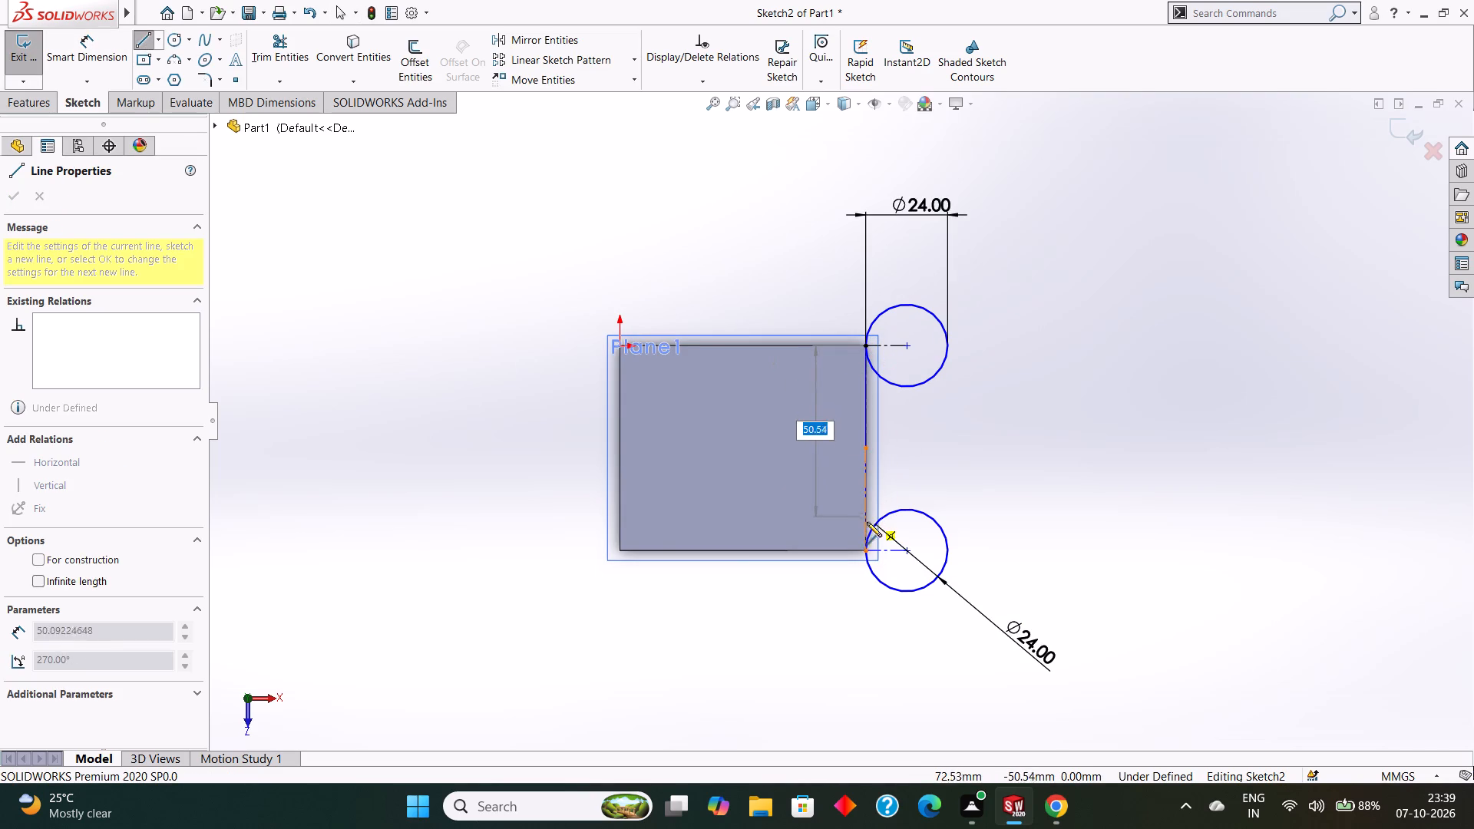
pyautogui.click(864, 549)
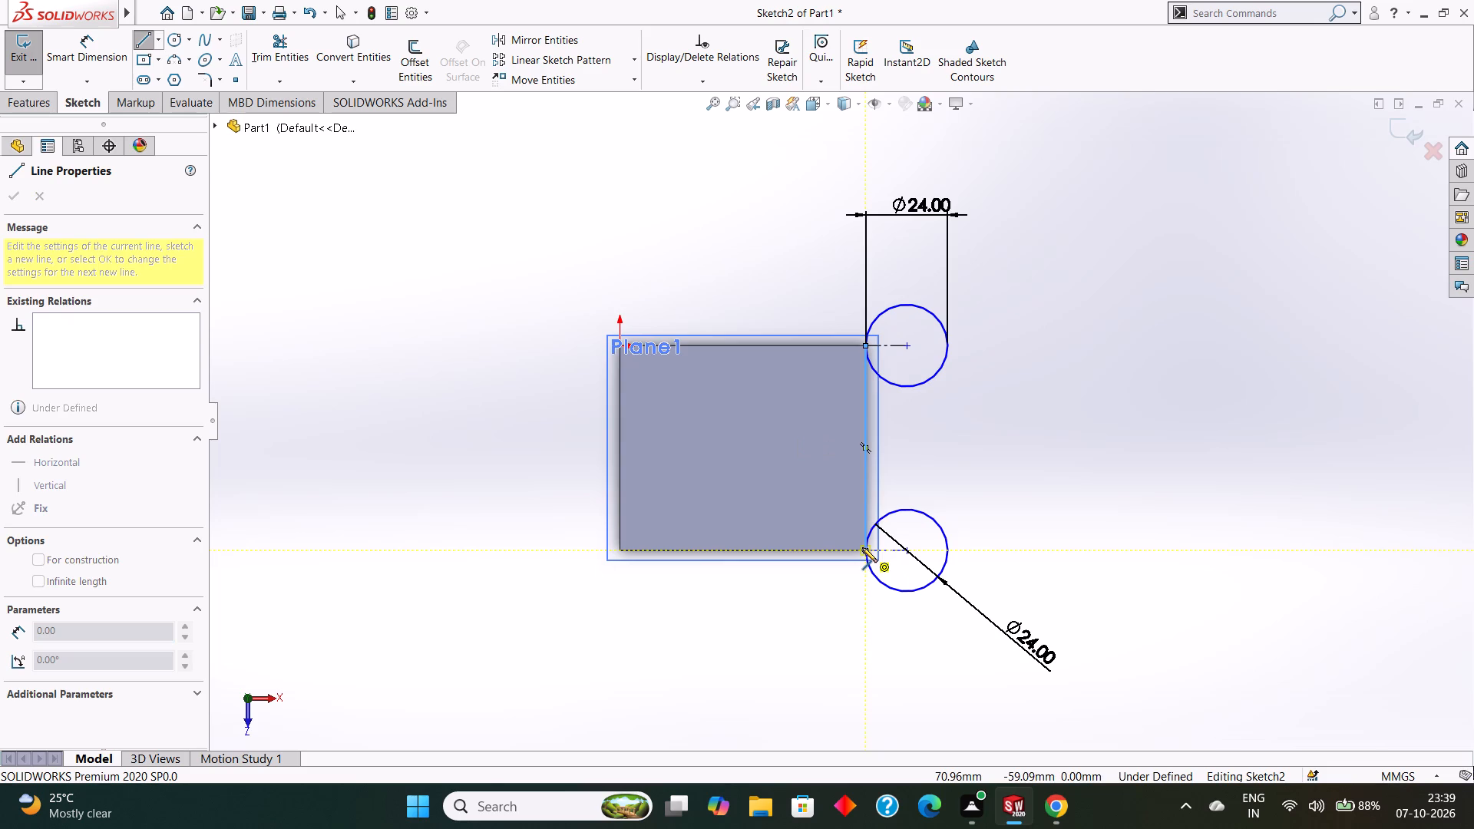
pyautogui.press('Escape')
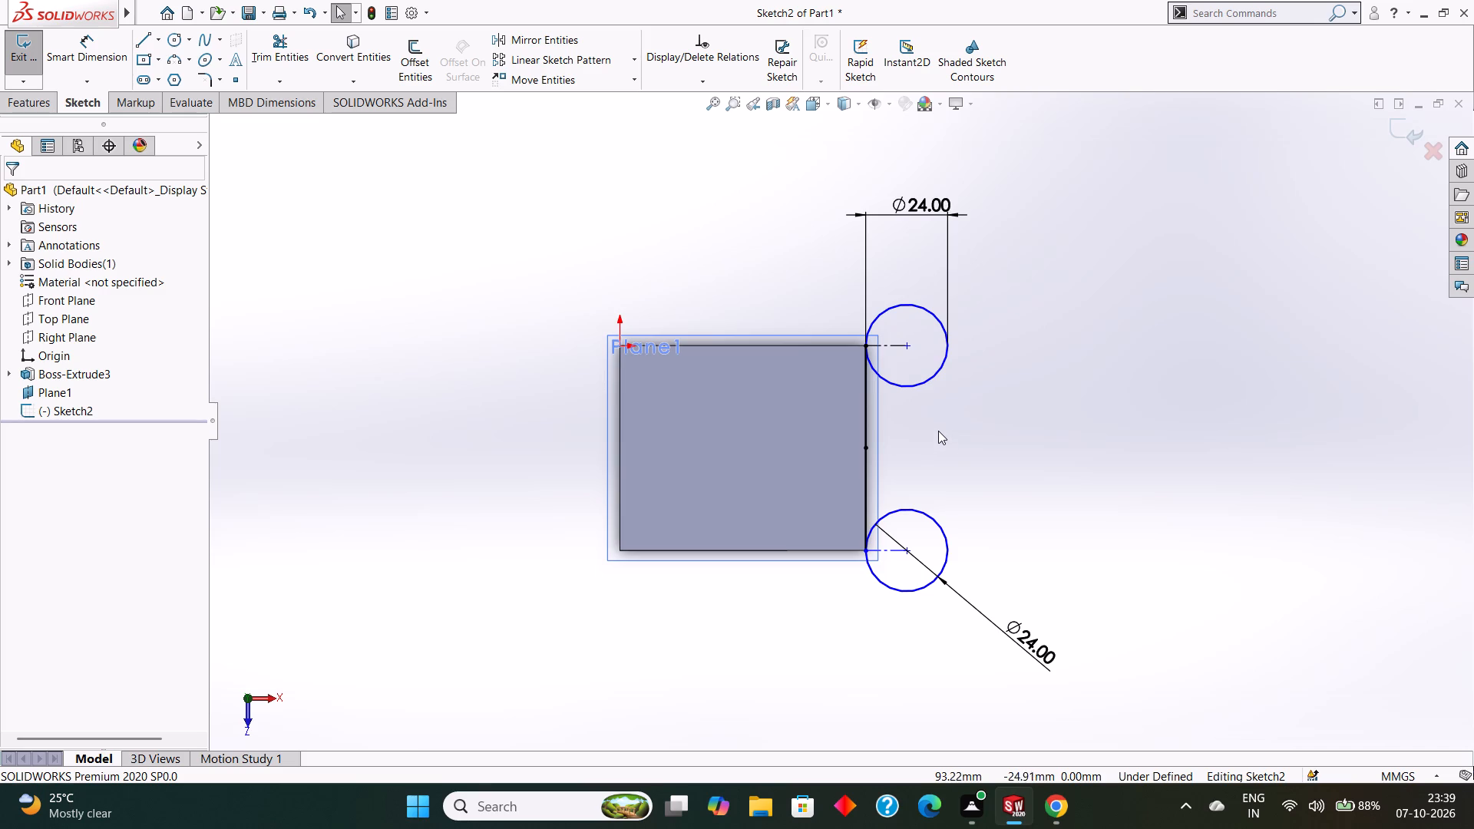
# Offset the 60 mm line by 12 mm in the reverse direction, away from the block, with dimensions added.
pyautogui.click(865, 405)
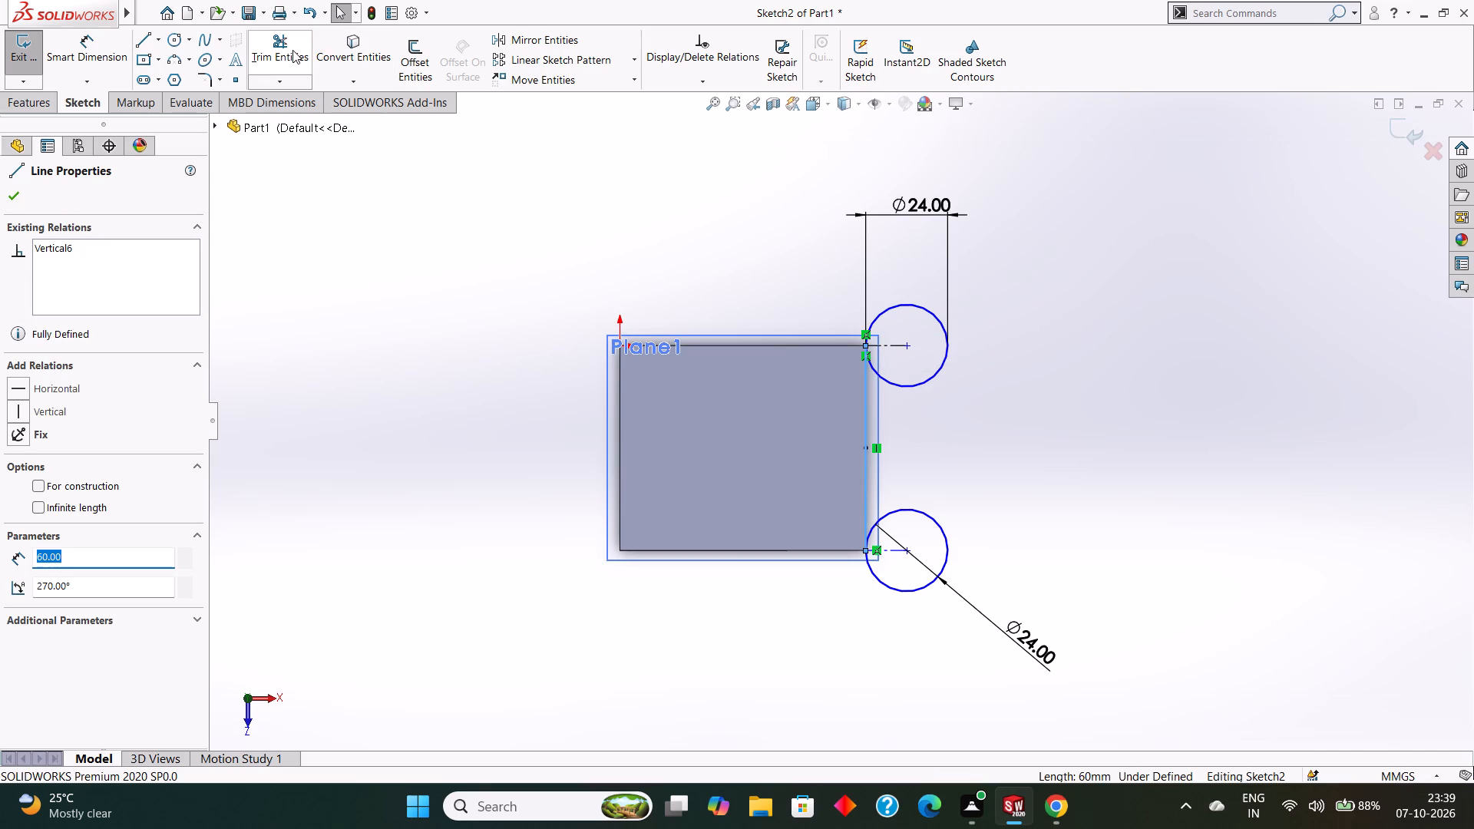
pyautogui.click(405, 57)
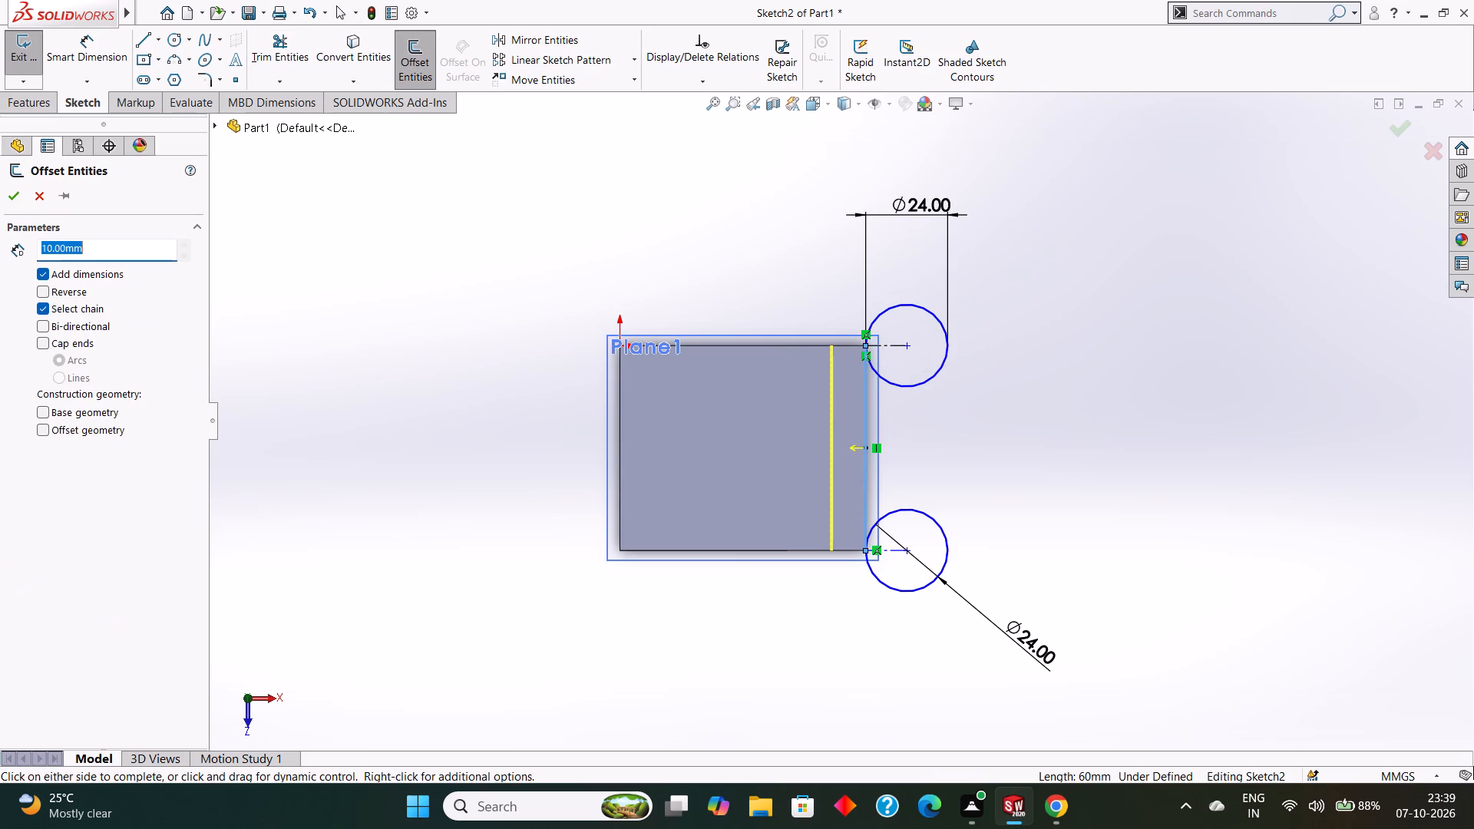
pyautogui.write('12')
pyautogui.press('Return')
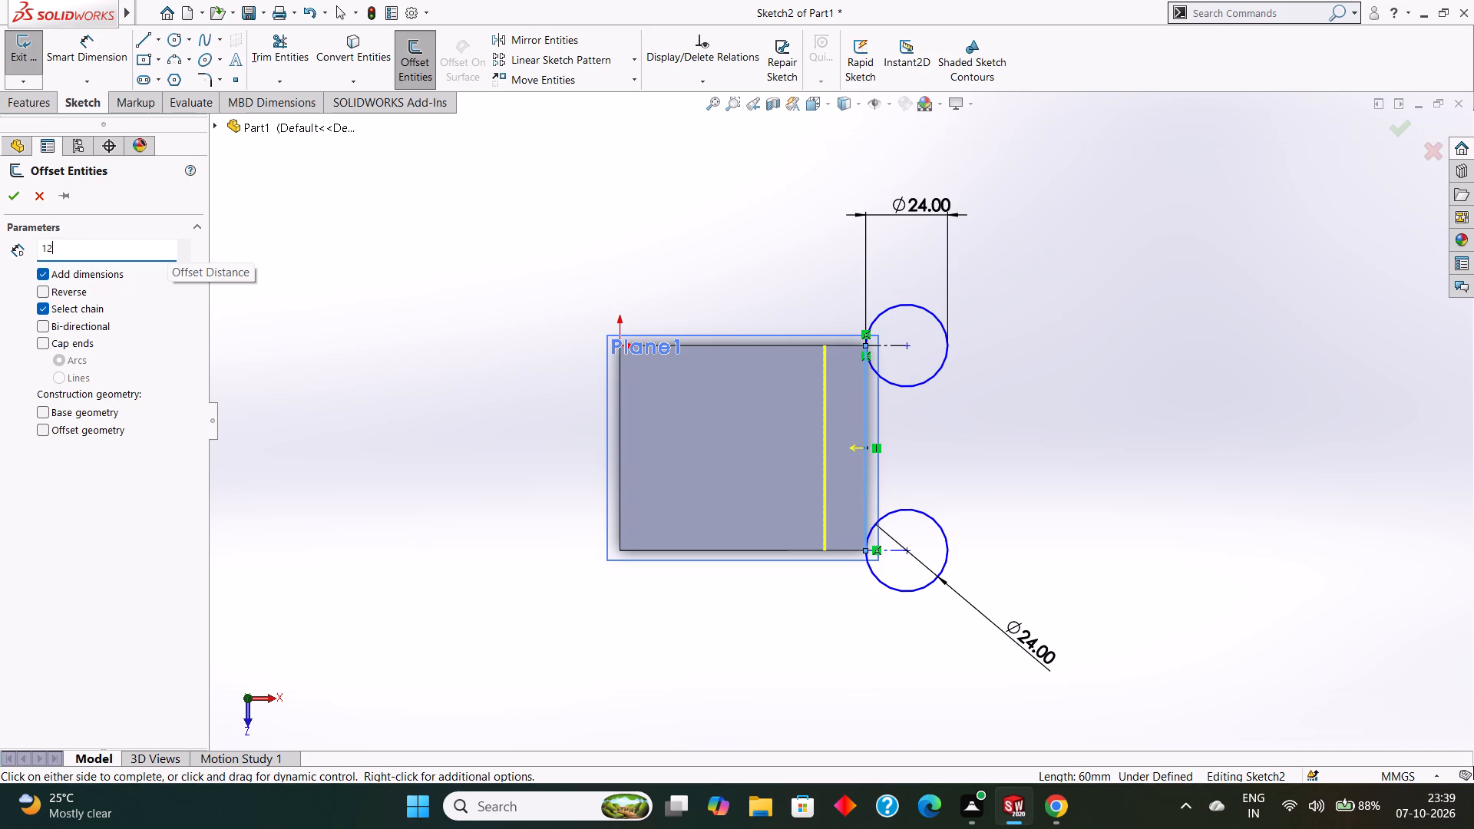
pyautogui.click(42, 296)
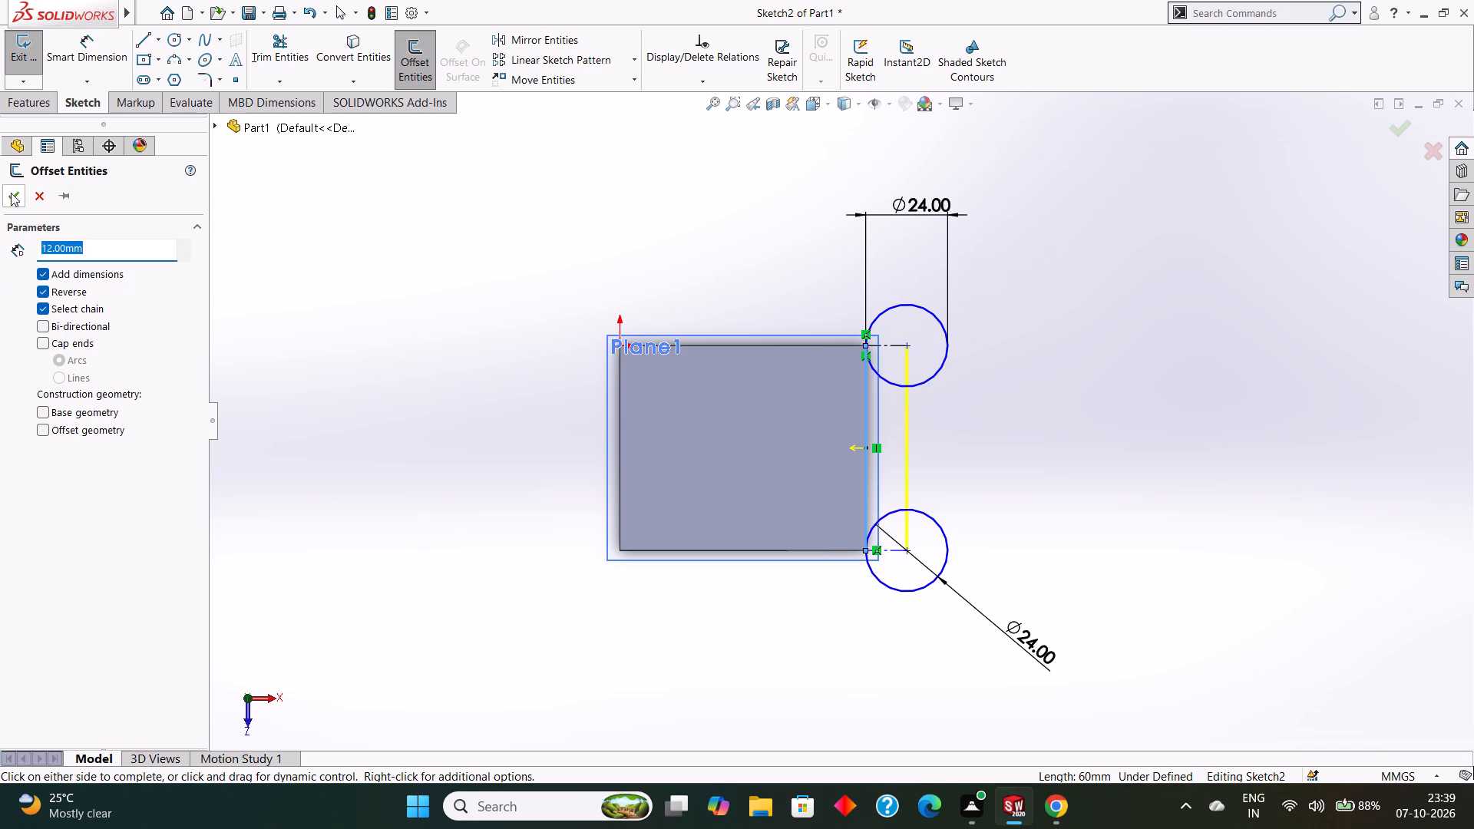
pyautogui.click(18, 196)
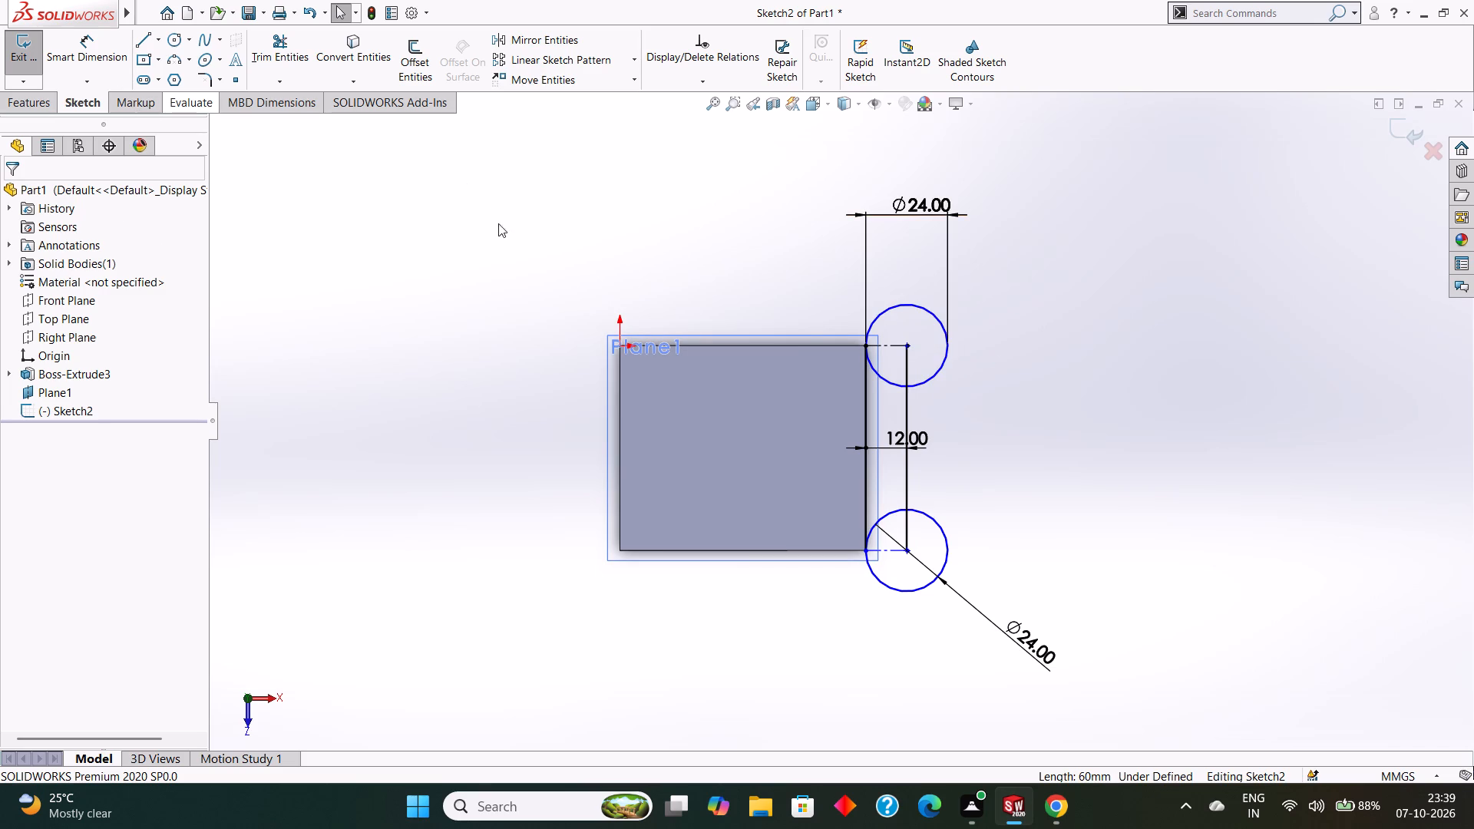
# Set the diameters of both circles to 36 mm.
pyautogui.doubleClick(923, 203)
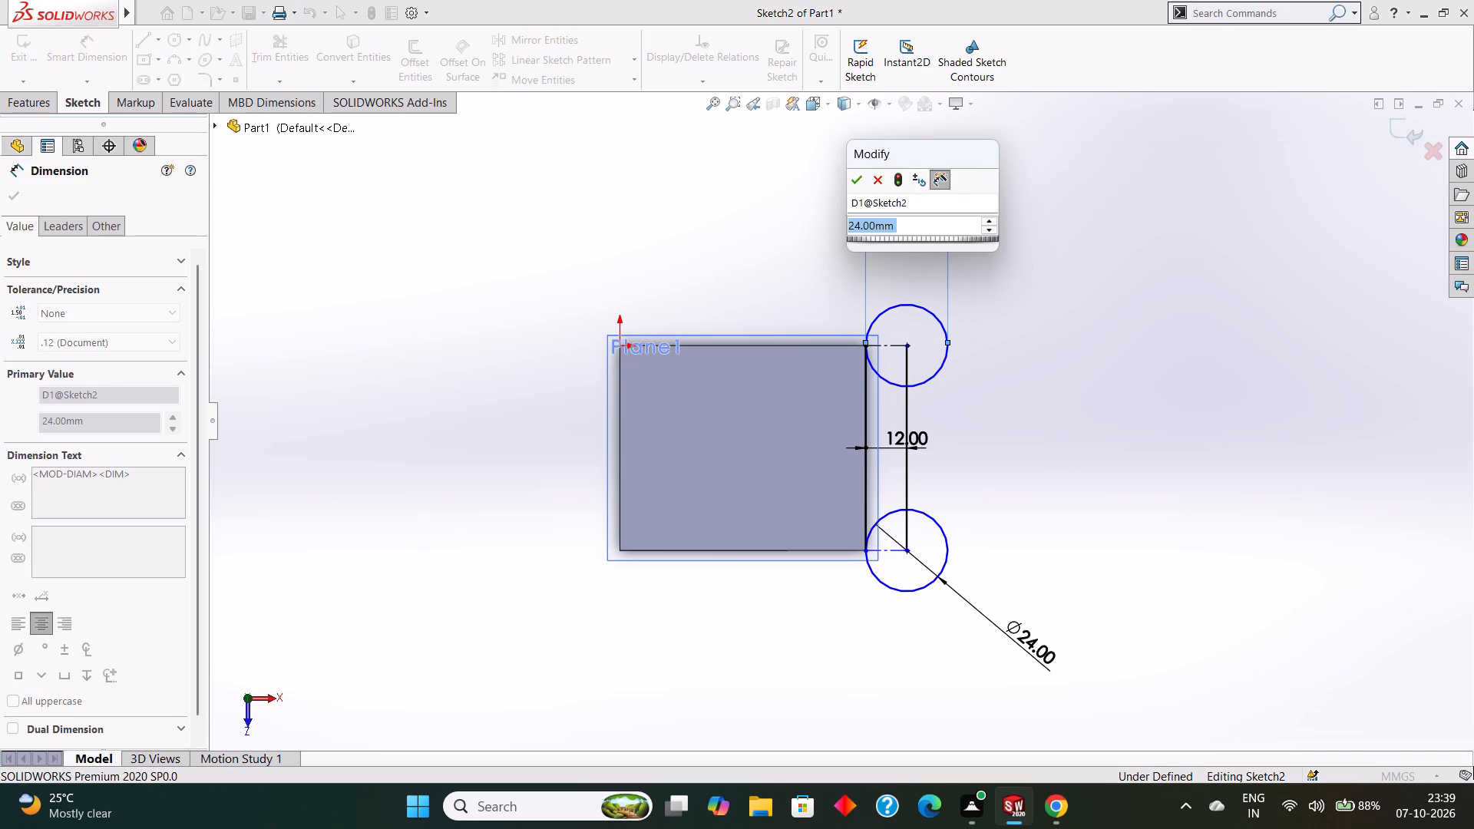
pyautogui.write('36')
pyautogui.press('Return')
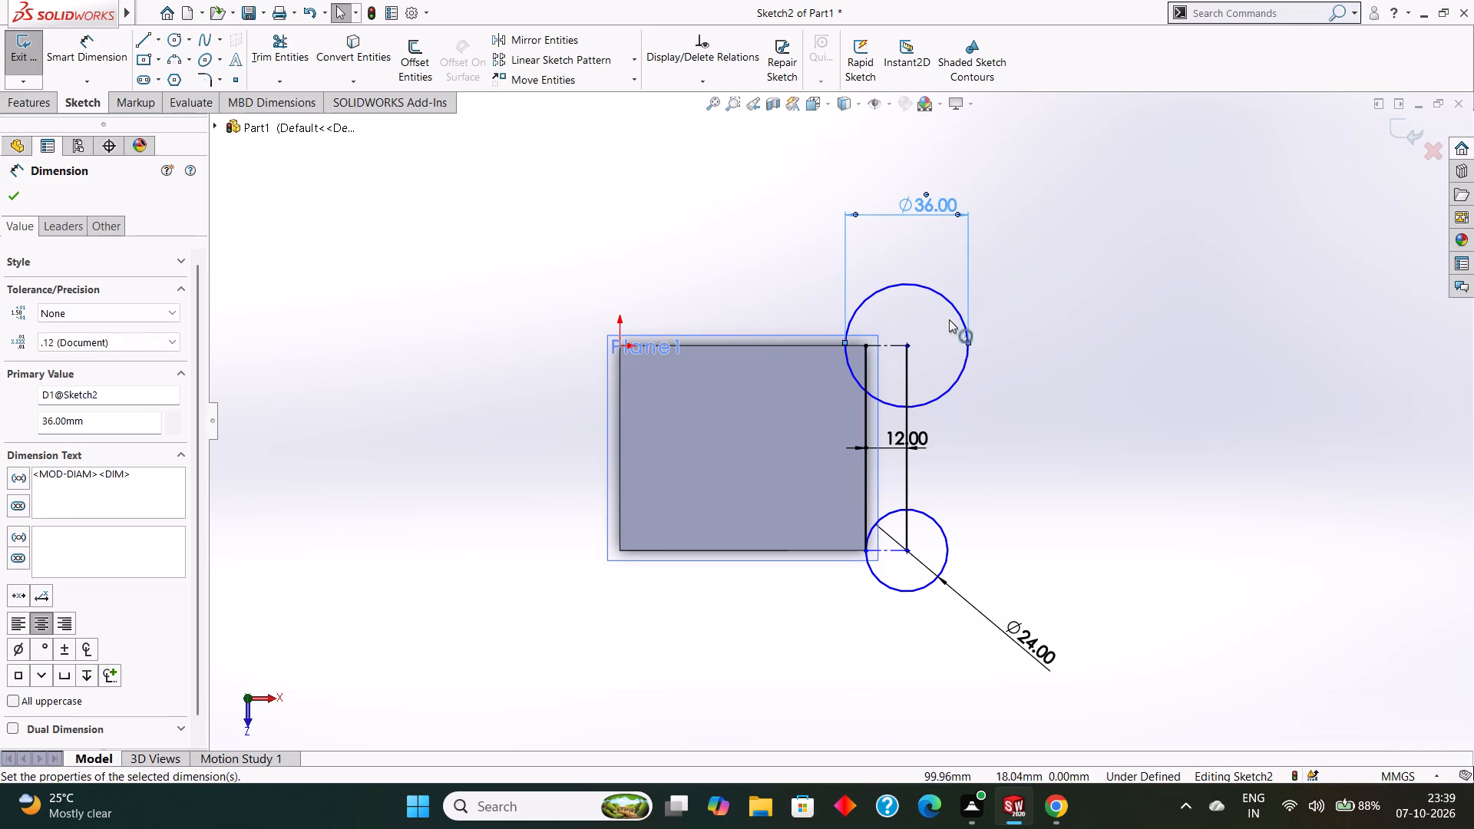
pyautogui.doubleClick(1040, 649)
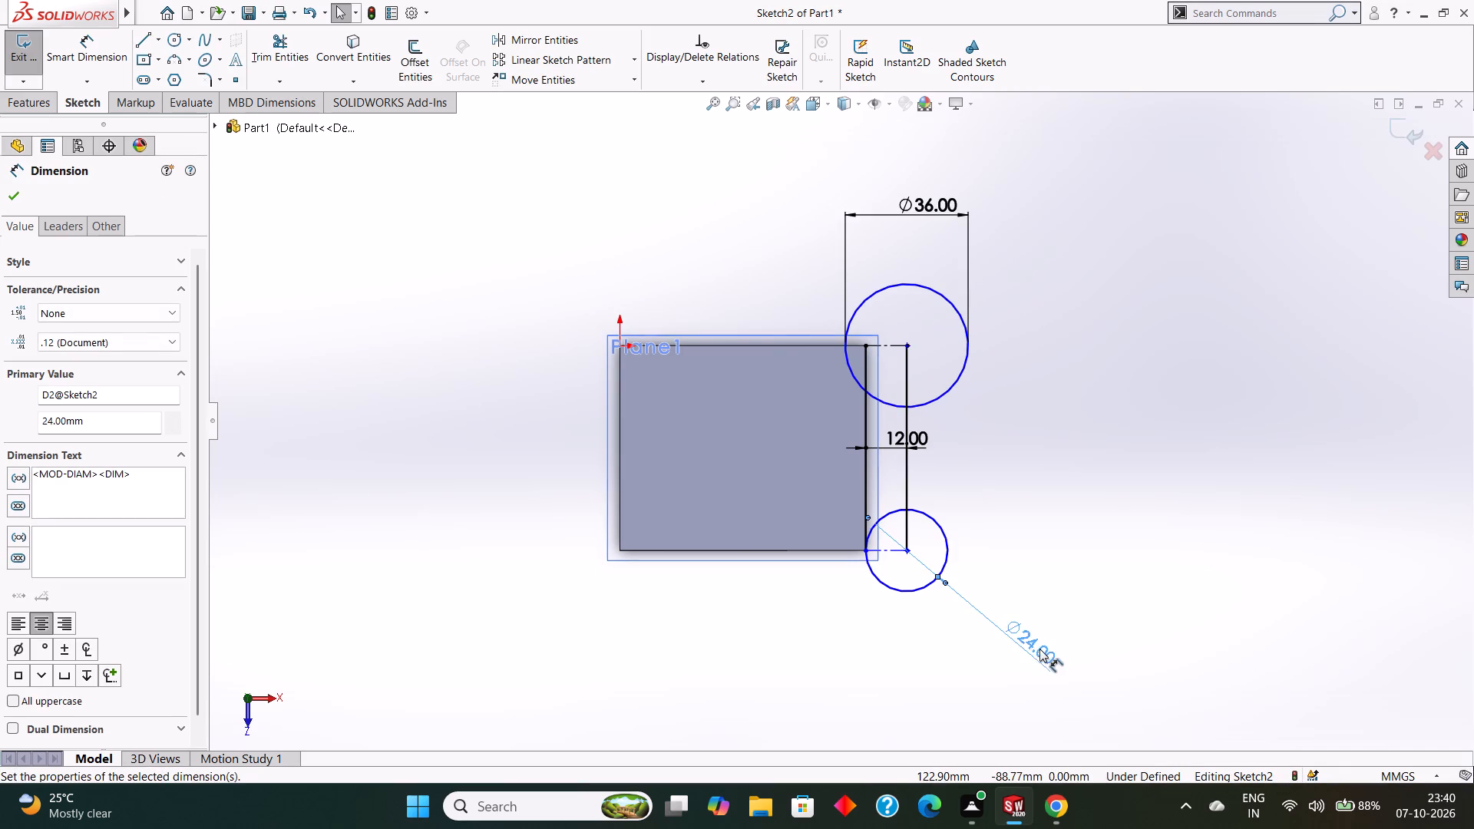
pyautogui.write('36')
pyautogui.press('Return')
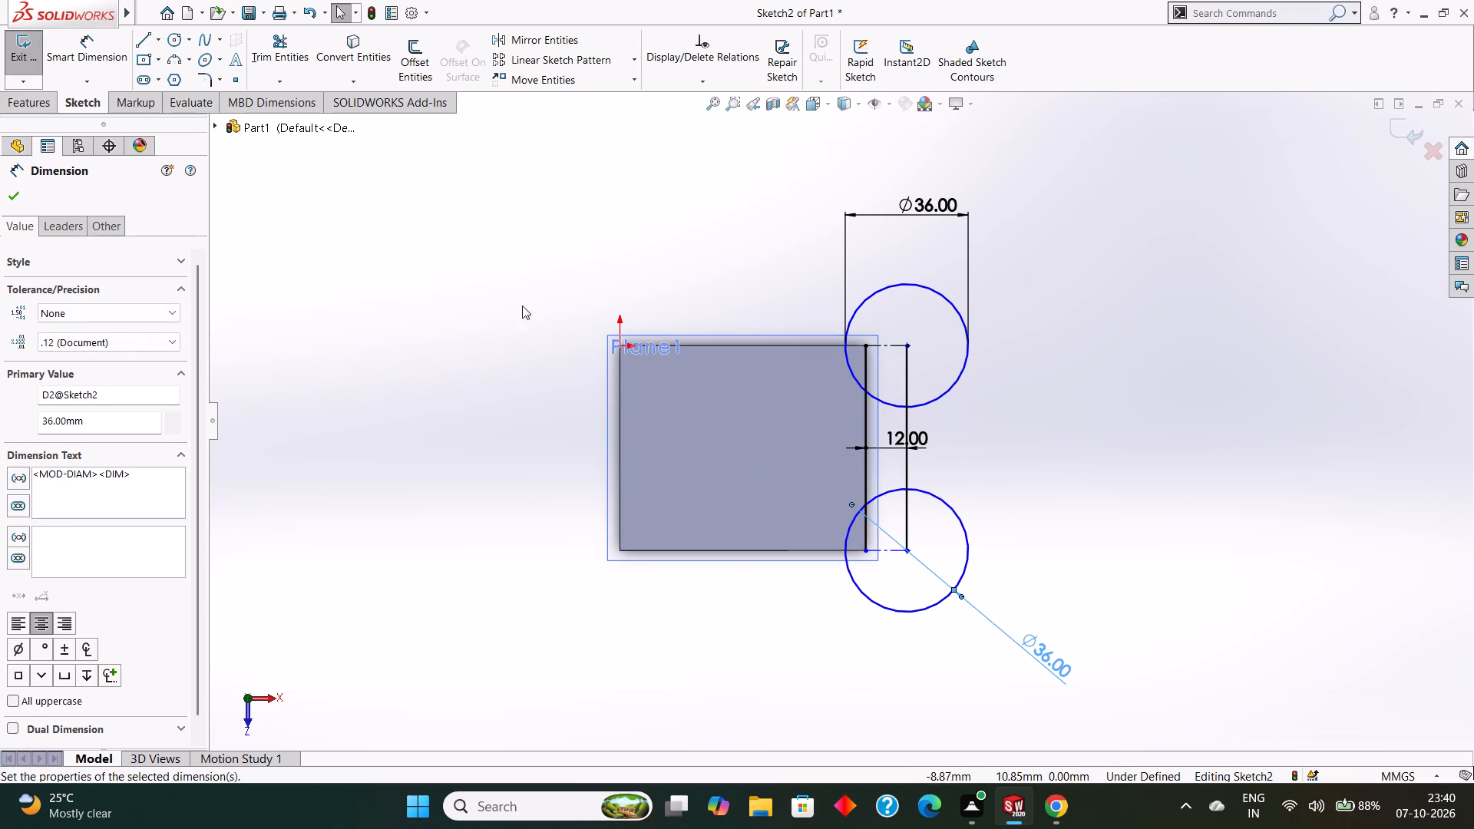
# Dimension the upper circle's centre 18 mm horizontally from the block's adjacent corner with Smart Dimension.
pyautogui.click(74, 49)
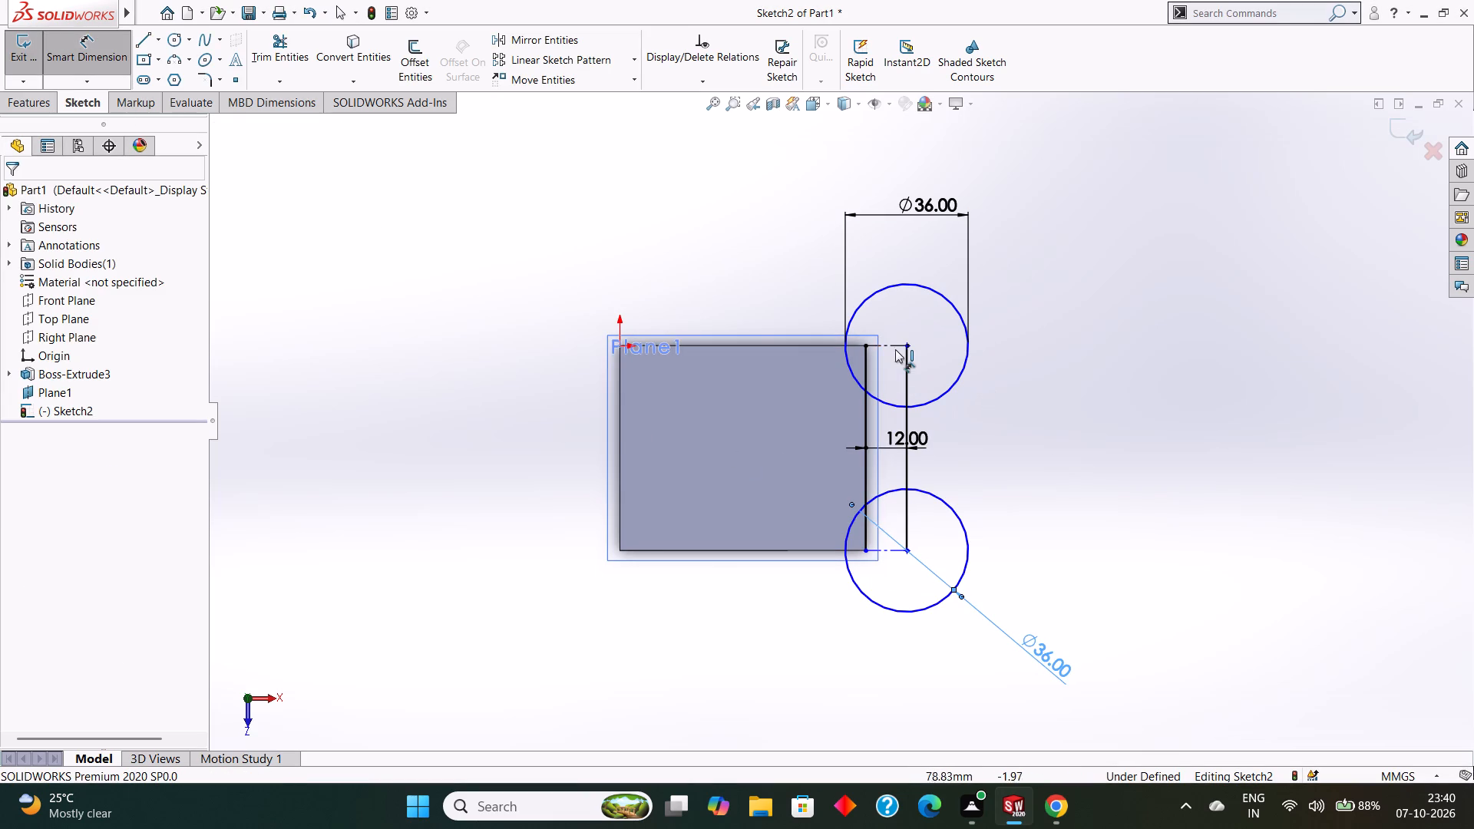
pyautogui.click(904, 347)
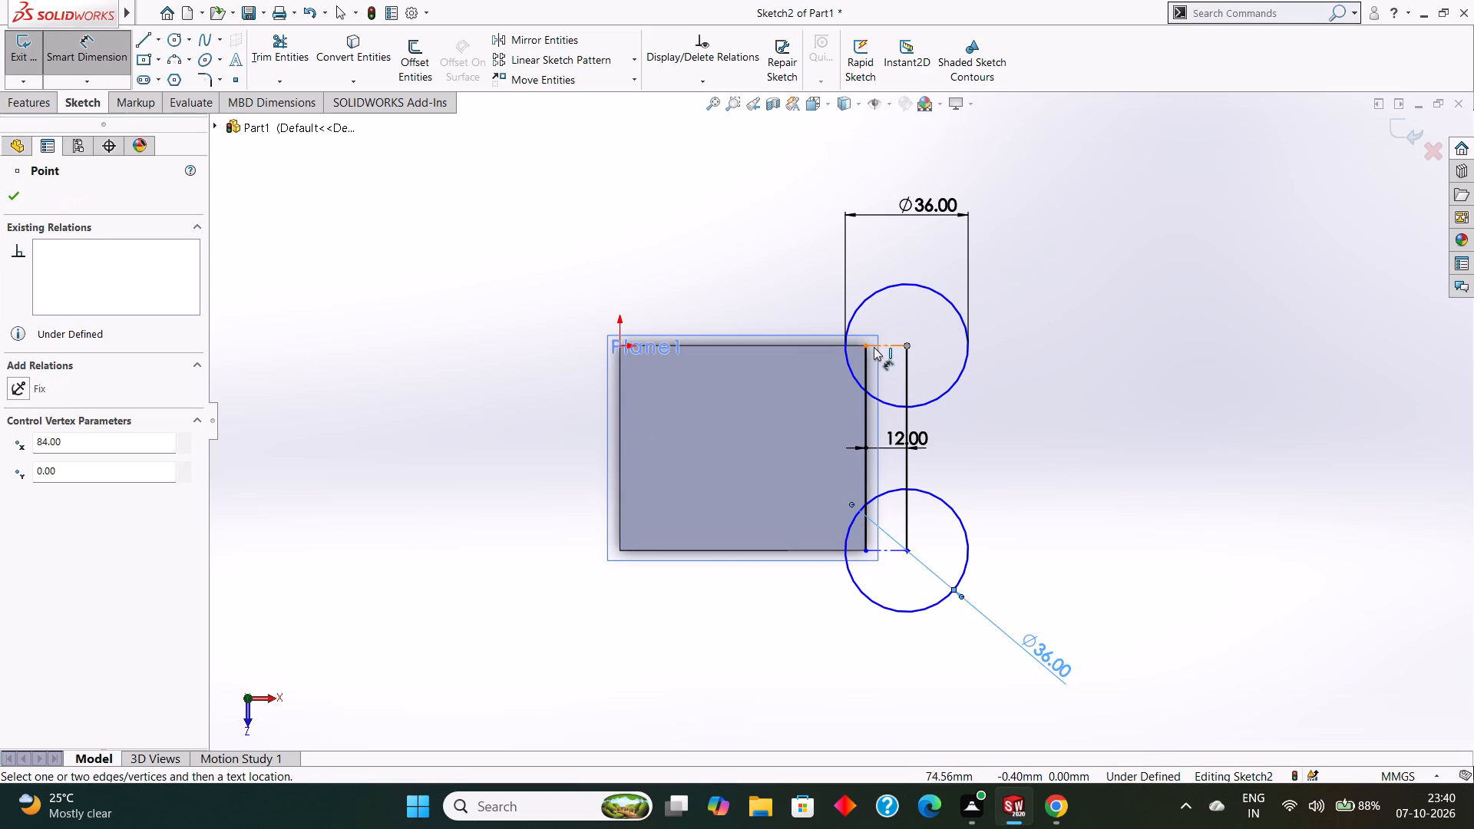
pyautogui.click(868, 345)
pyautogui.click(884, 256)
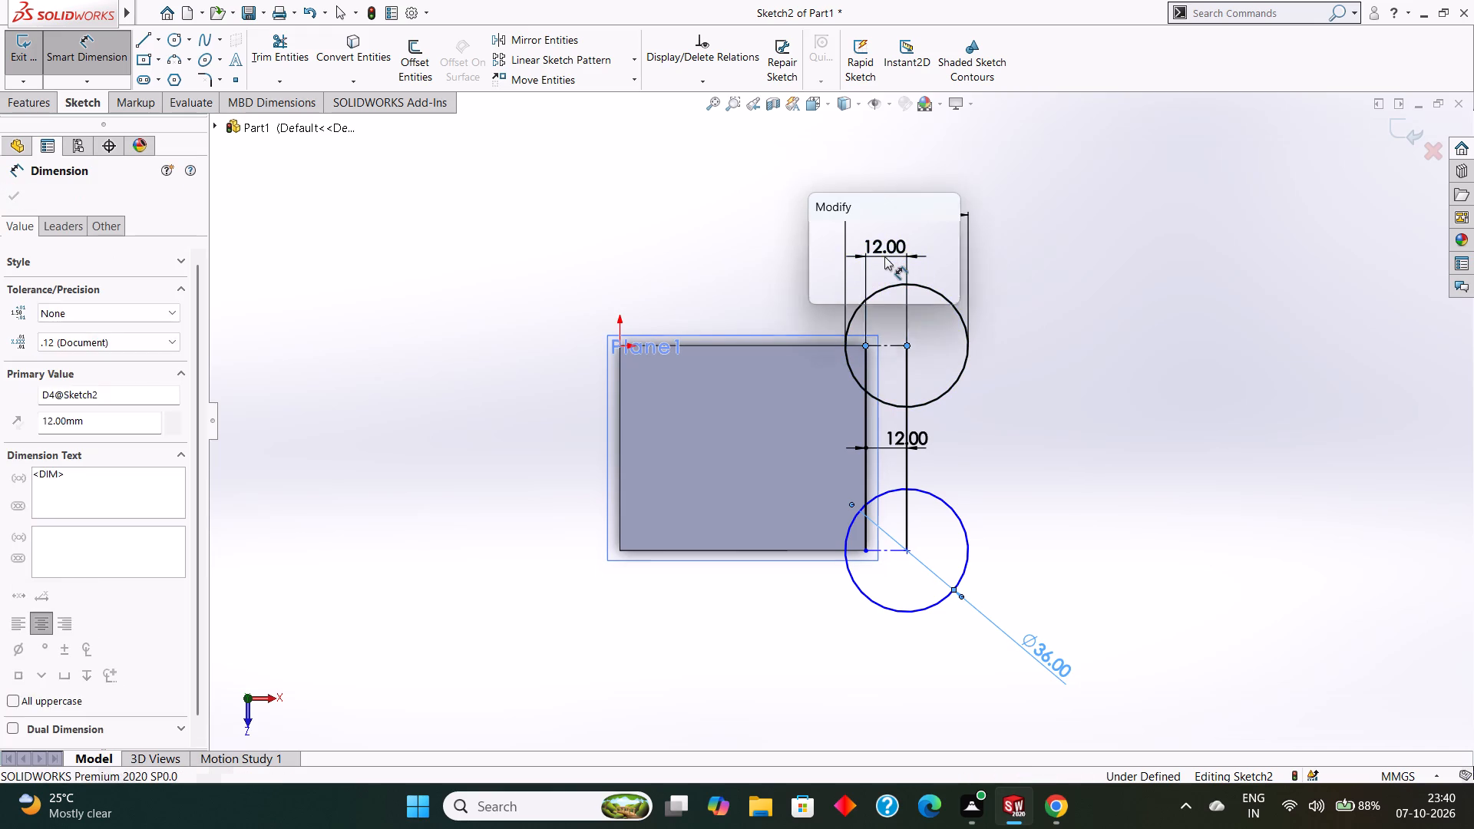
pyautogui.write('18')
pyautogui.press('Return')
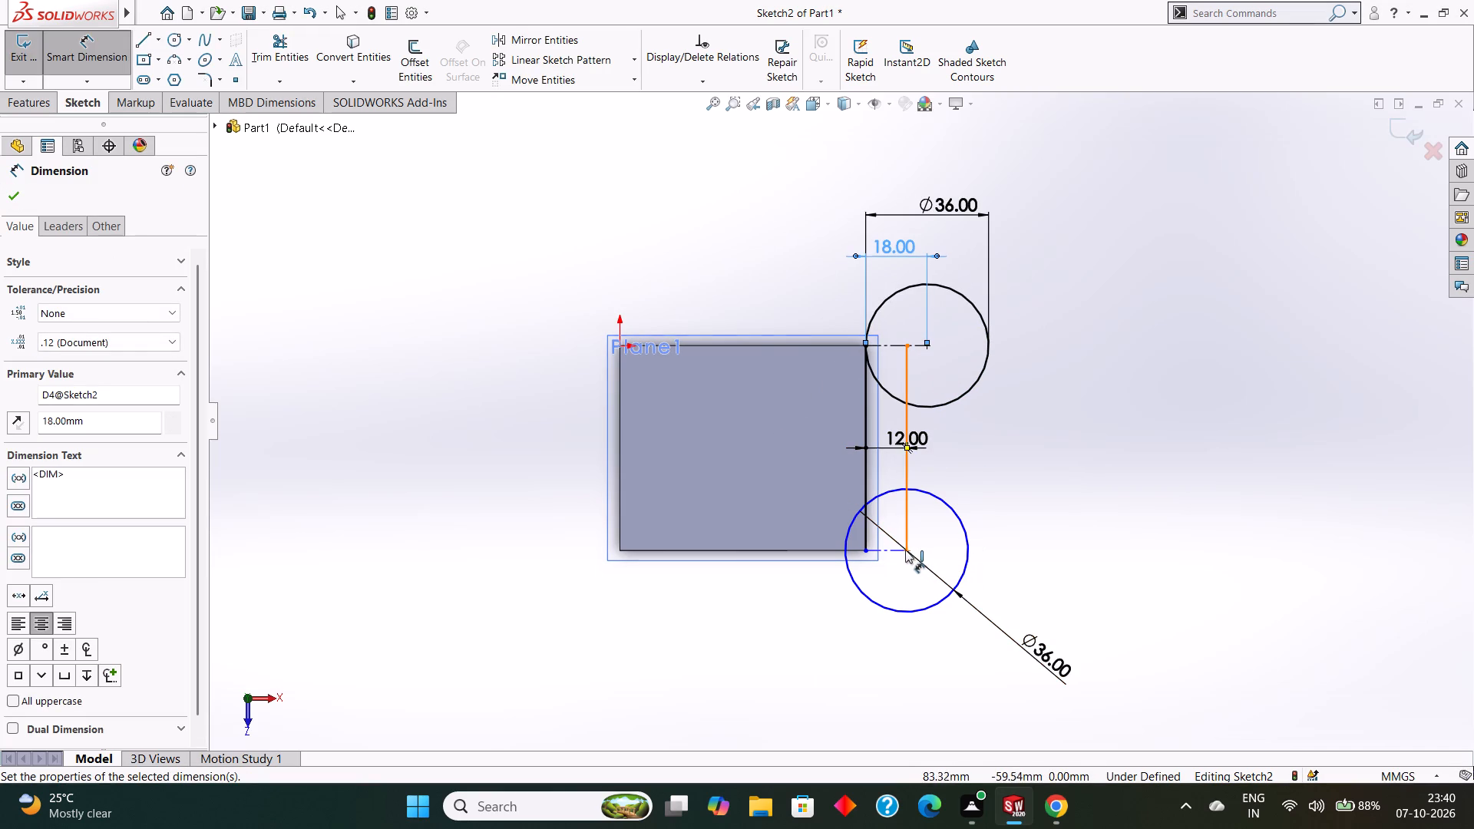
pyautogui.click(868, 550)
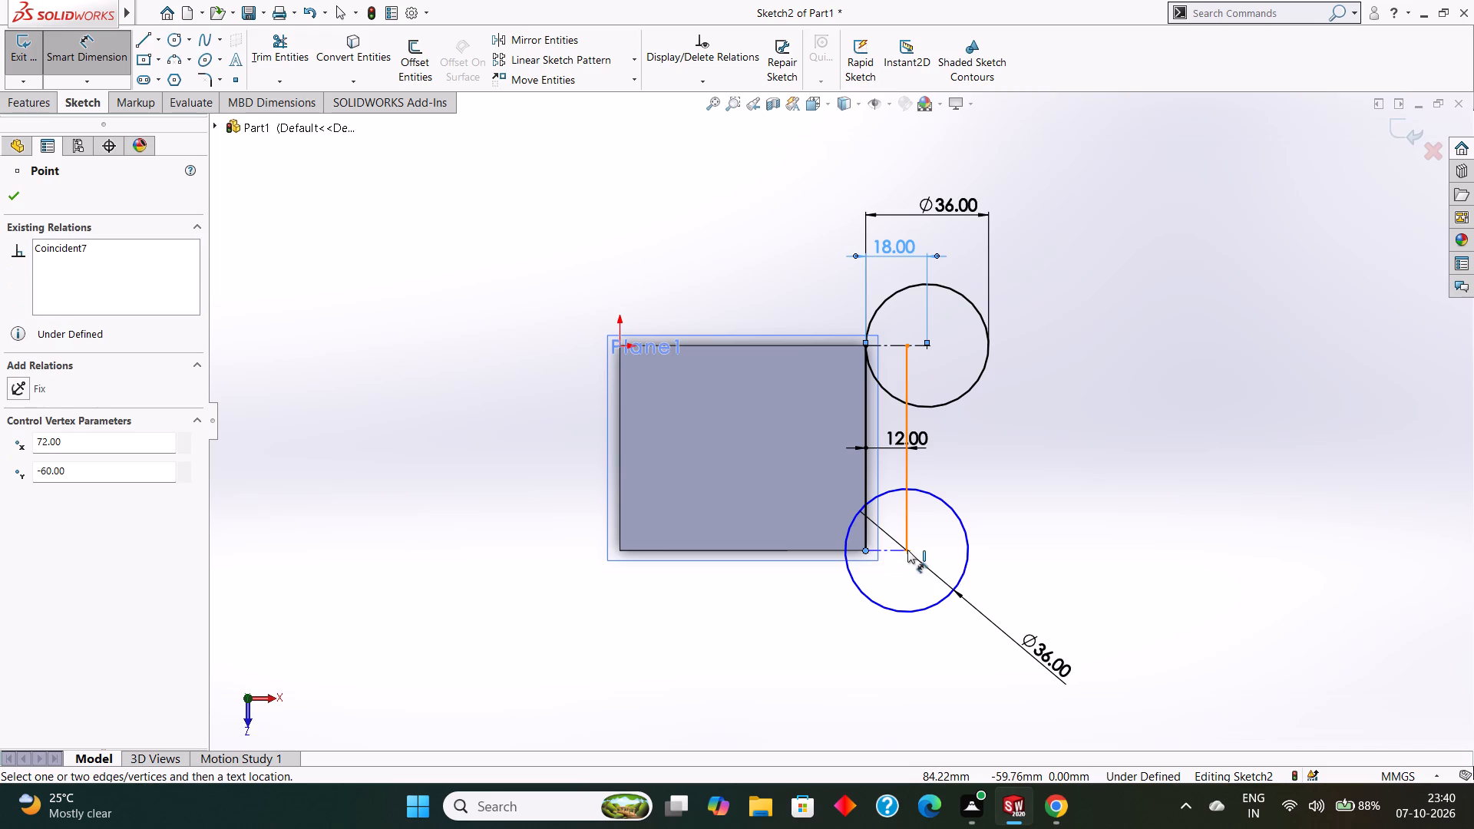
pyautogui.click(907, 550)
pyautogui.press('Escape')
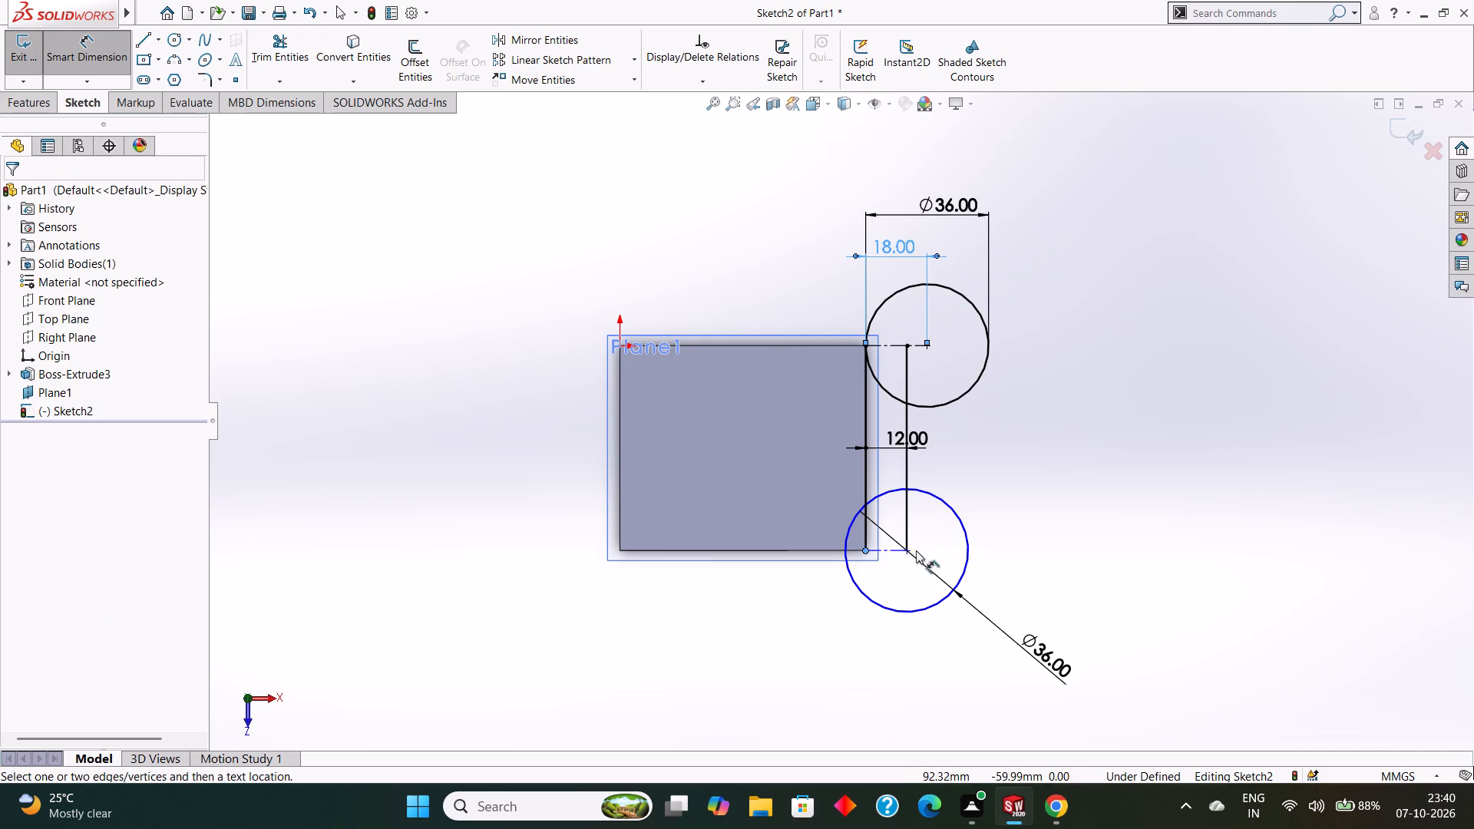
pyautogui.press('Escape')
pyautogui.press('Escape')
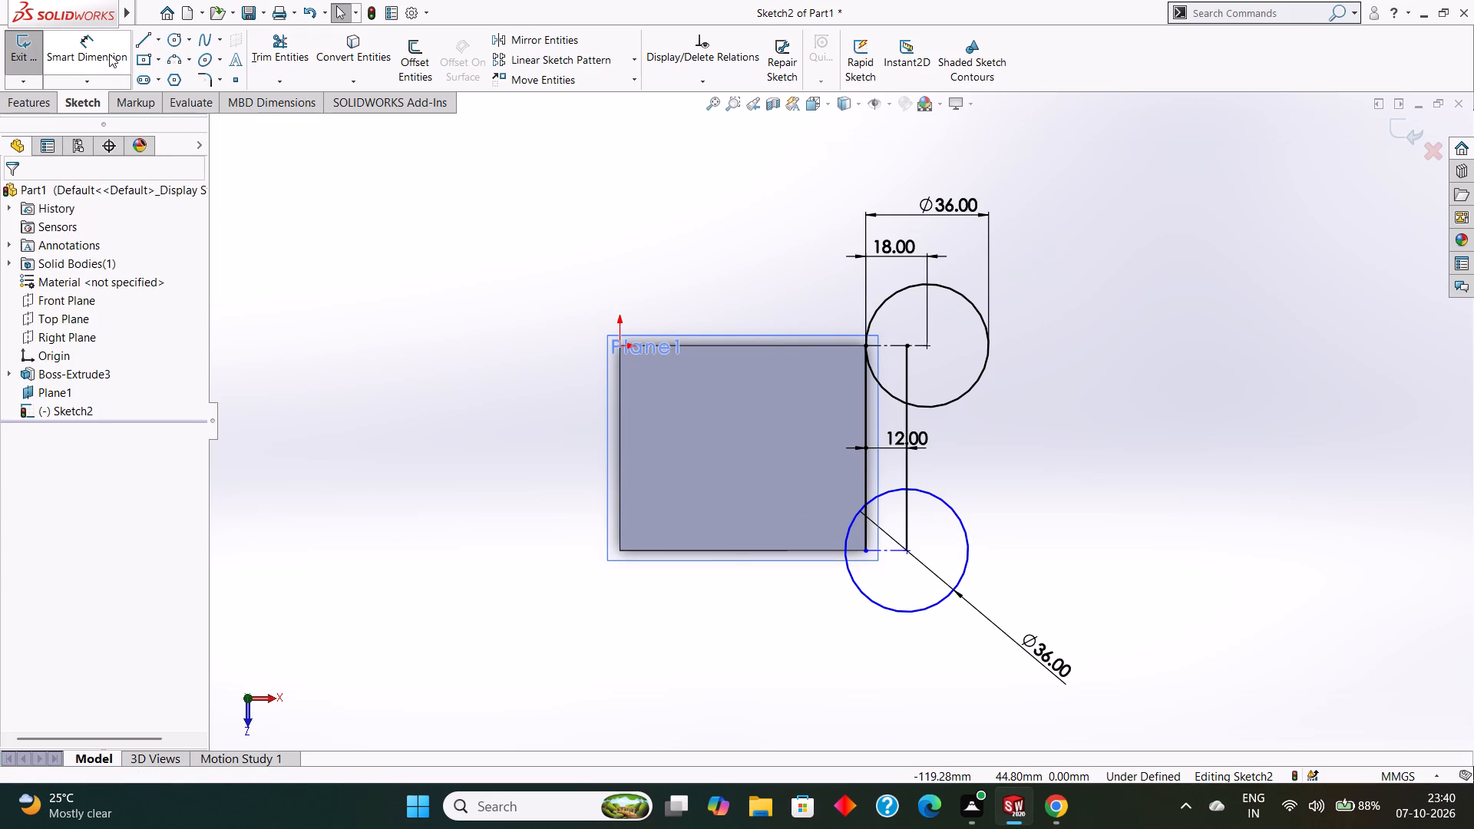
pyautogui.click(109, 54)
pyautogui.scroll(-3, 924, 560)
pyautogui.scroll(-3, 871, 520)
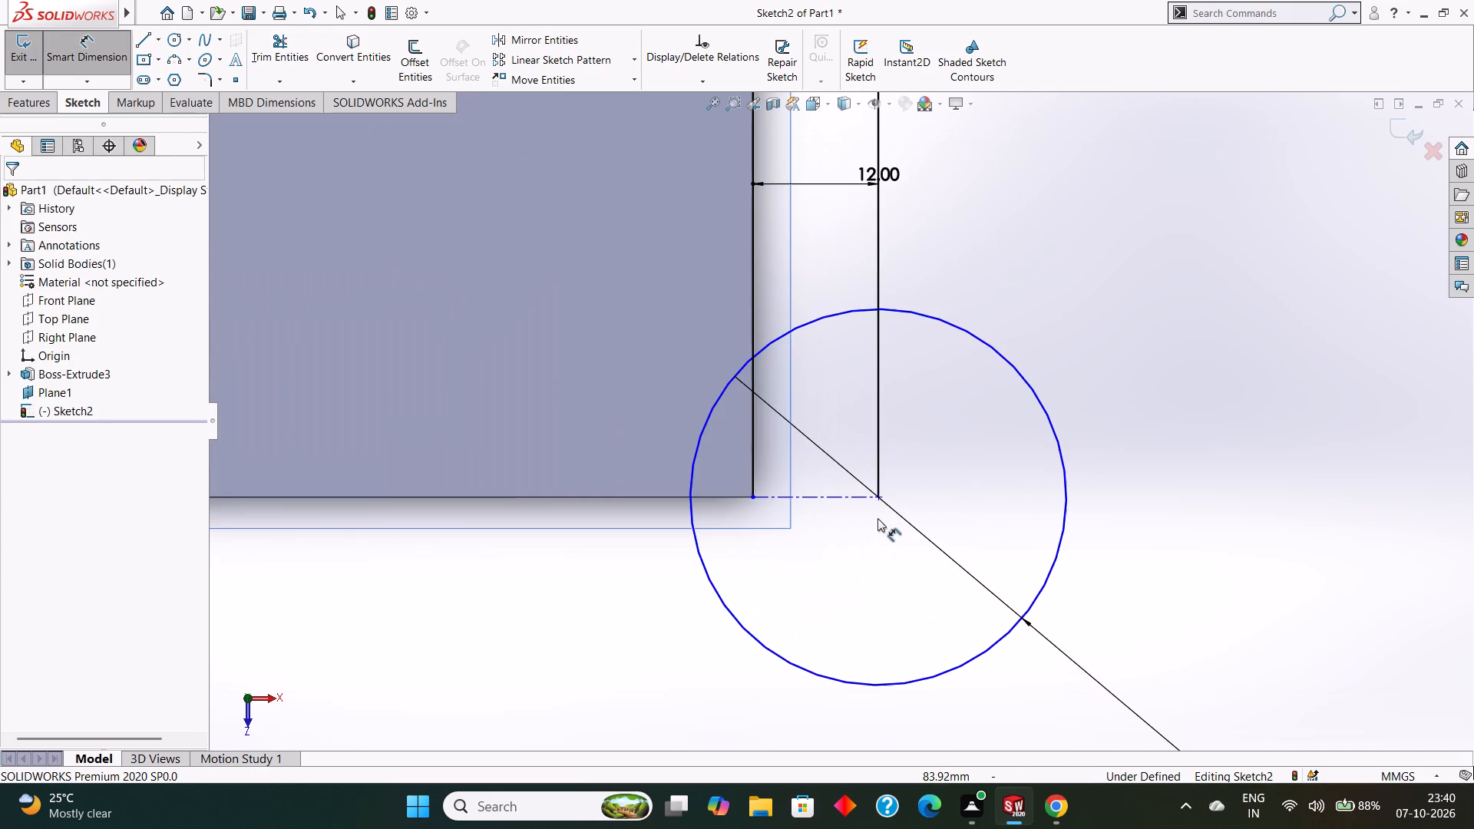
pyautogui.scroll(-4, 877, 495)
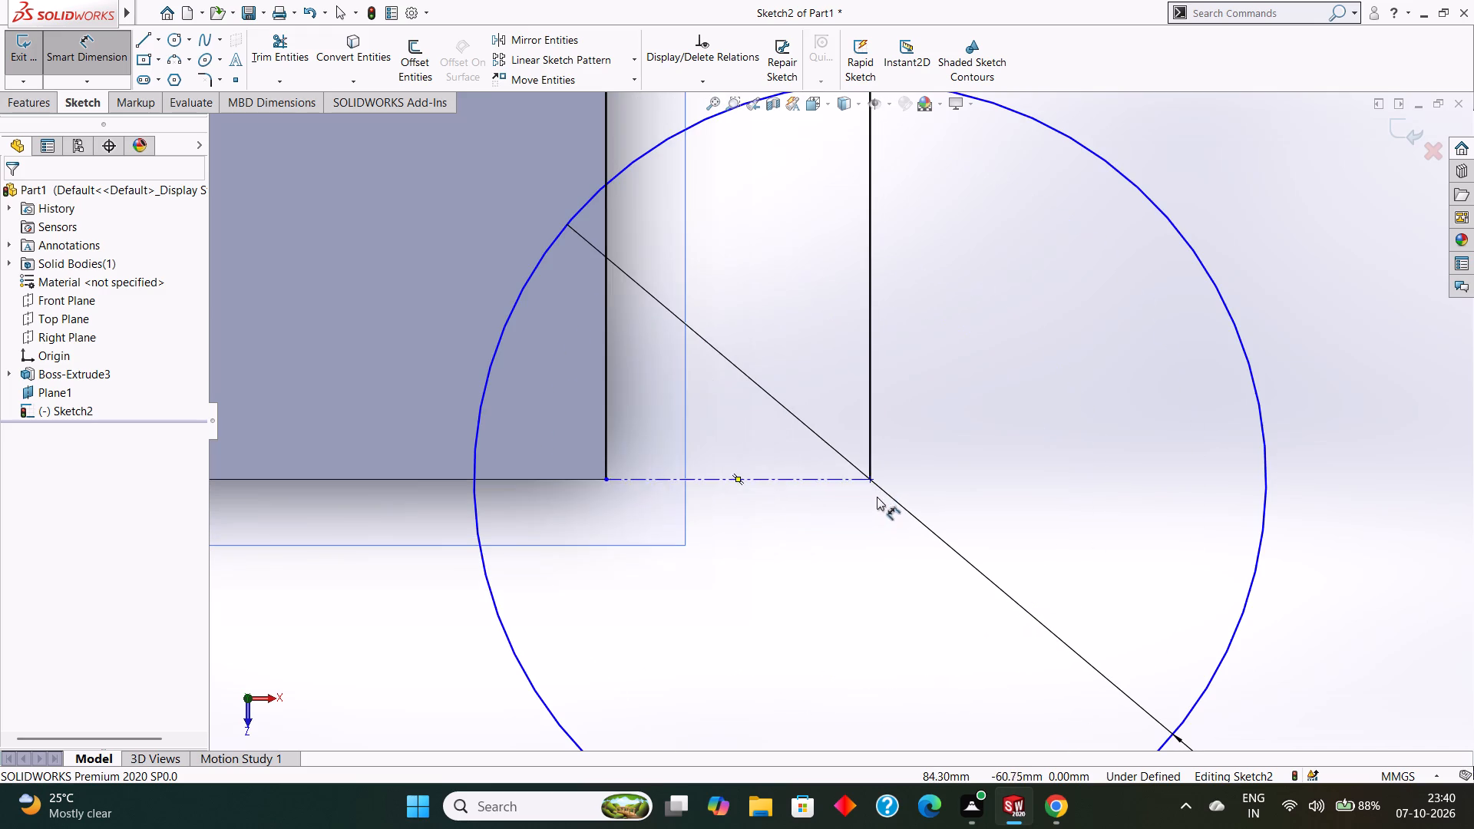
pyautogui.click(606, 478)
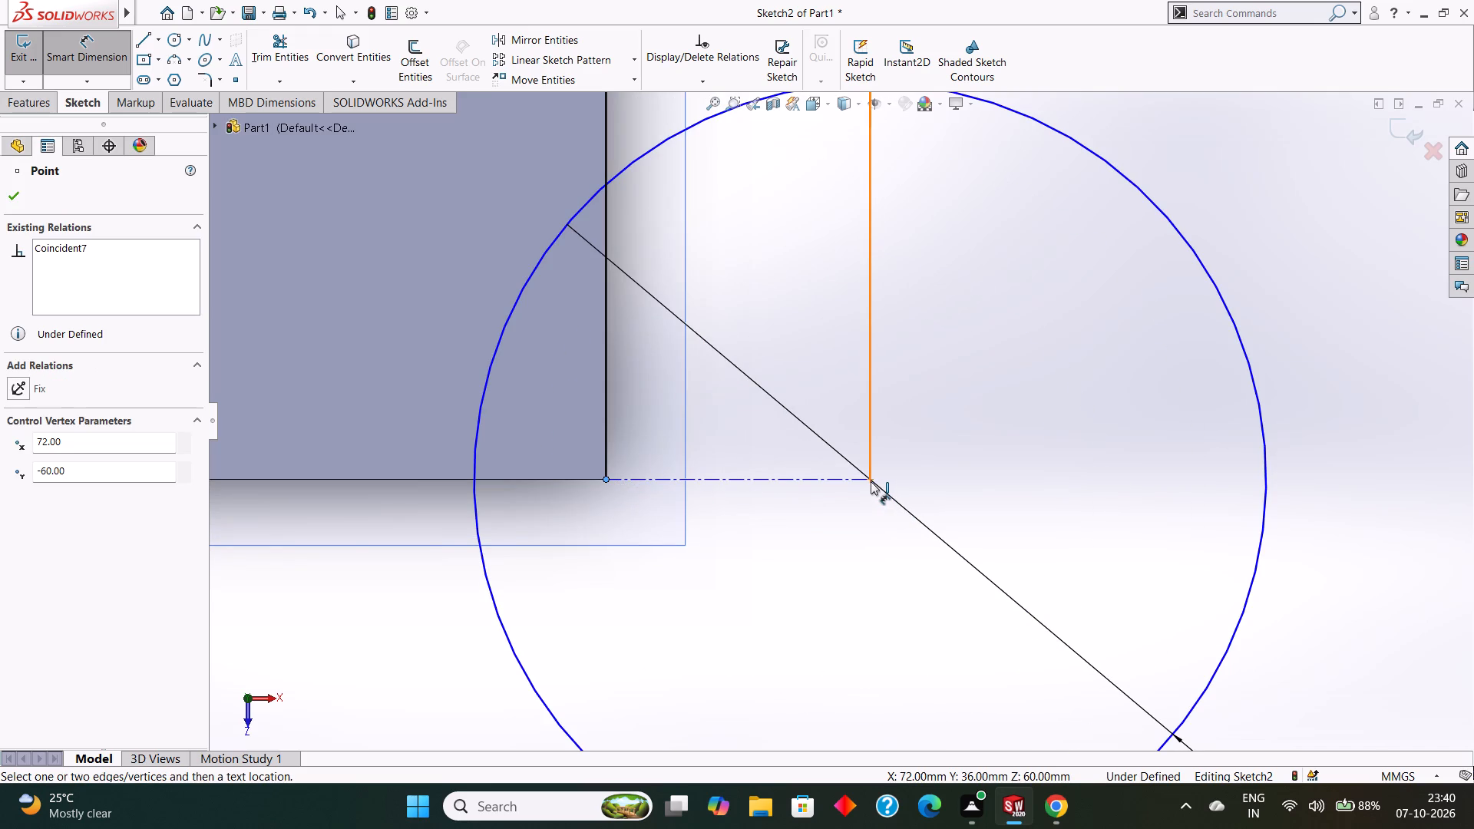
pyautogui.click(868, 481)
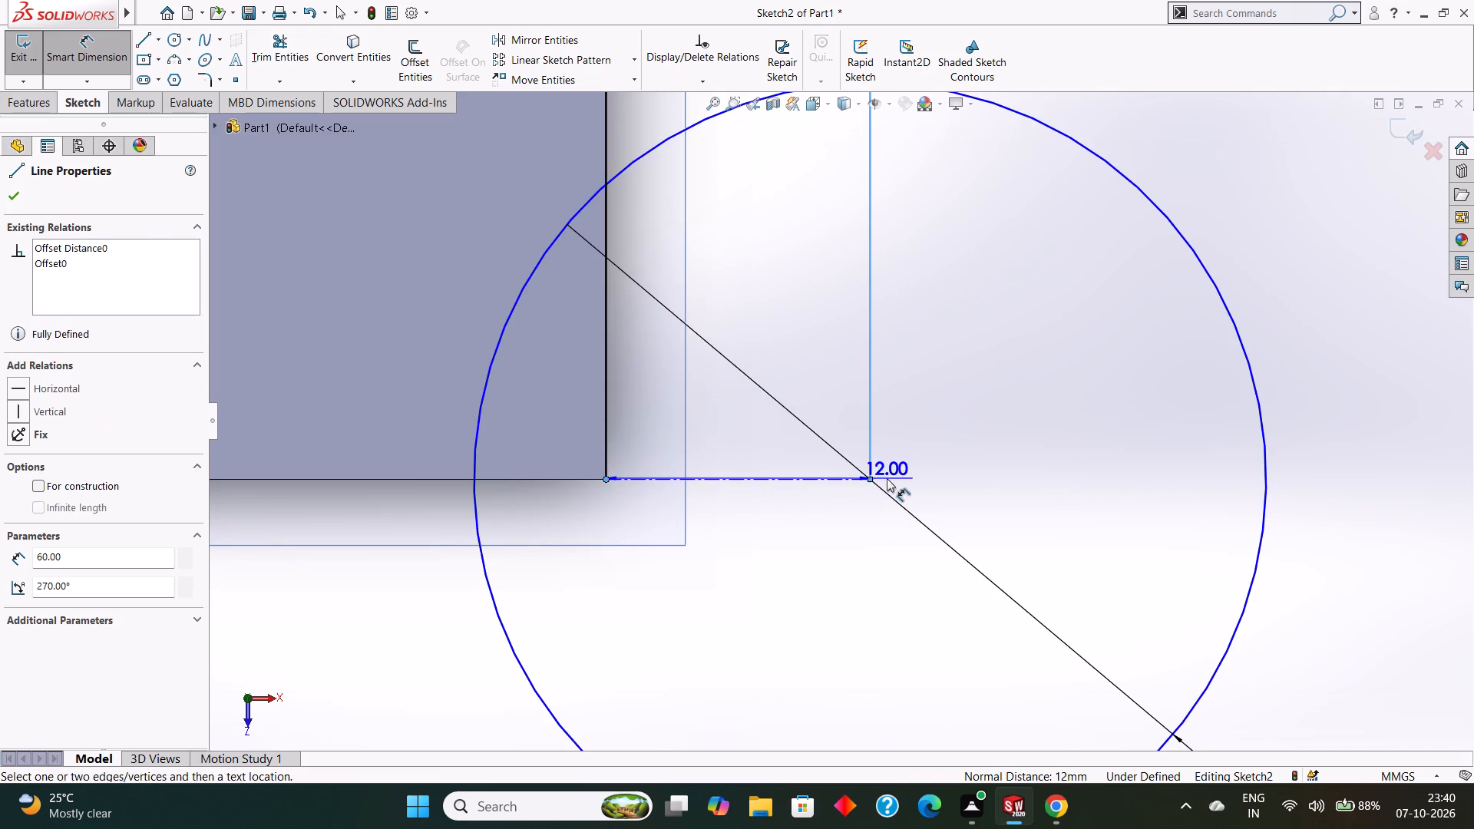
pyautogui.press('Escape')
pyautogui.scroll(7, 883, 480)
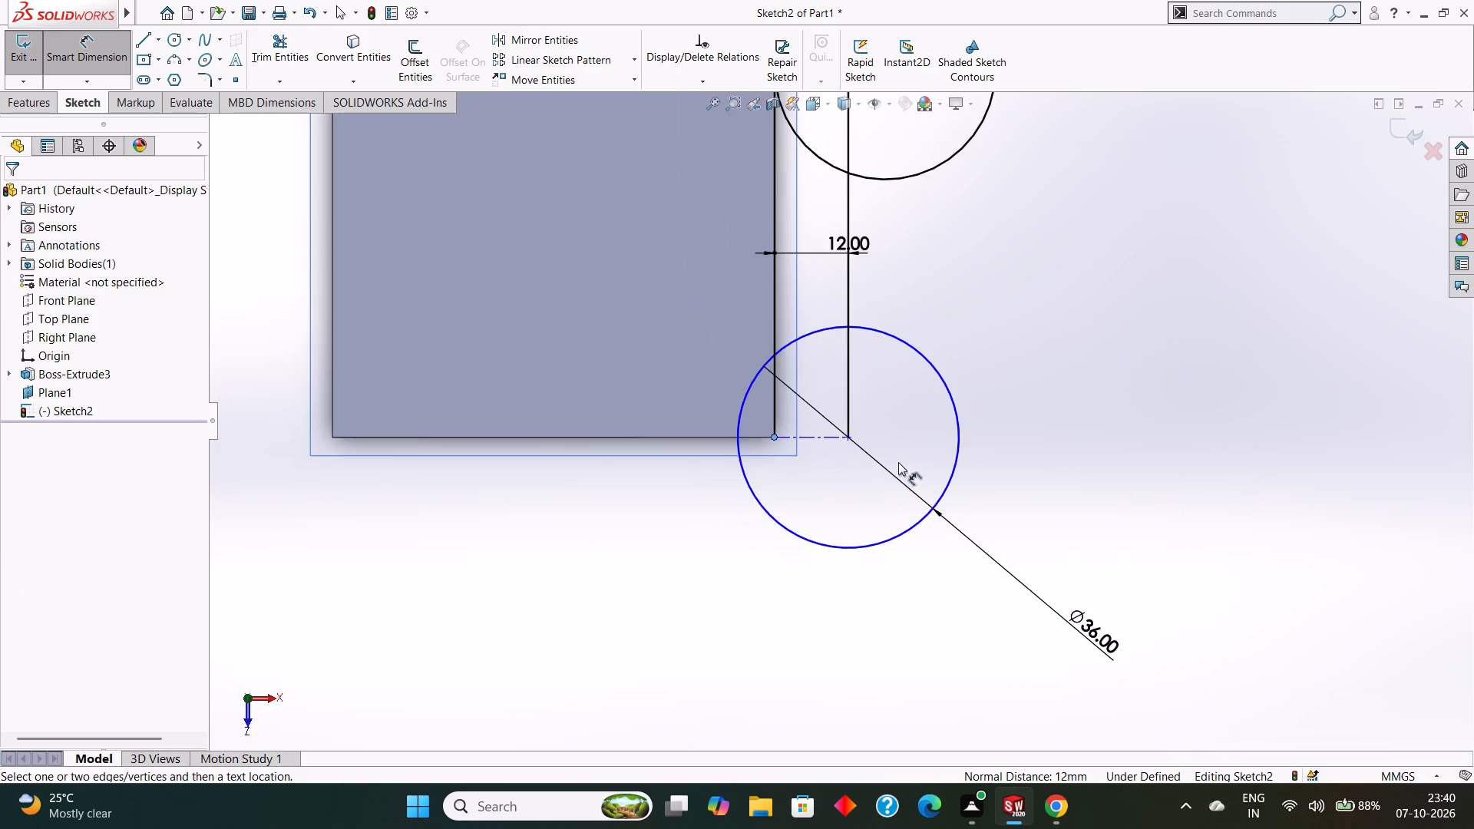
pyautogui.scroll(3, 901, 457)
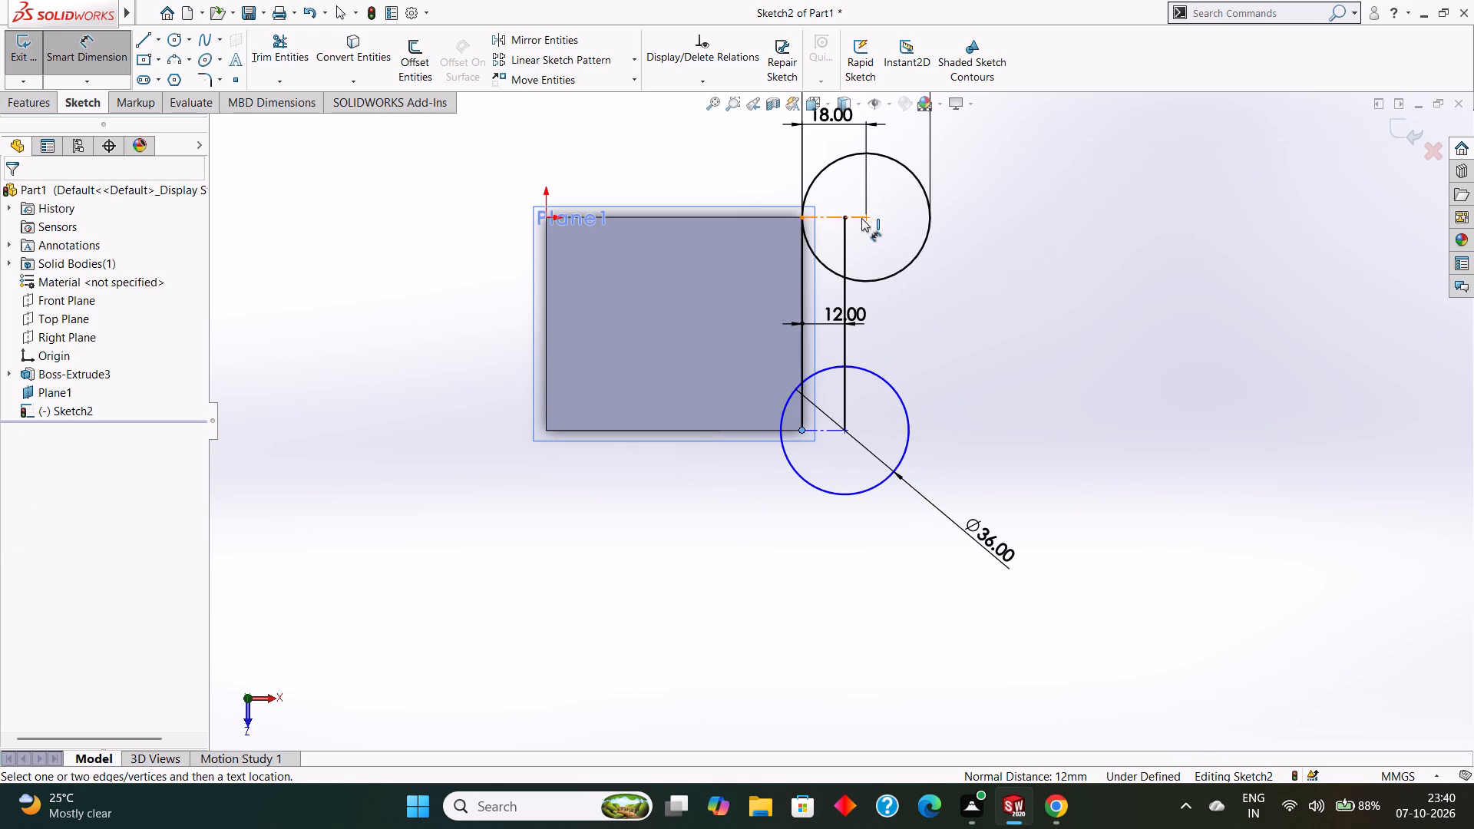
# Delete the 60 mm vertical offset line running between the two circles.
pyautogui.rightClick(844, 403)
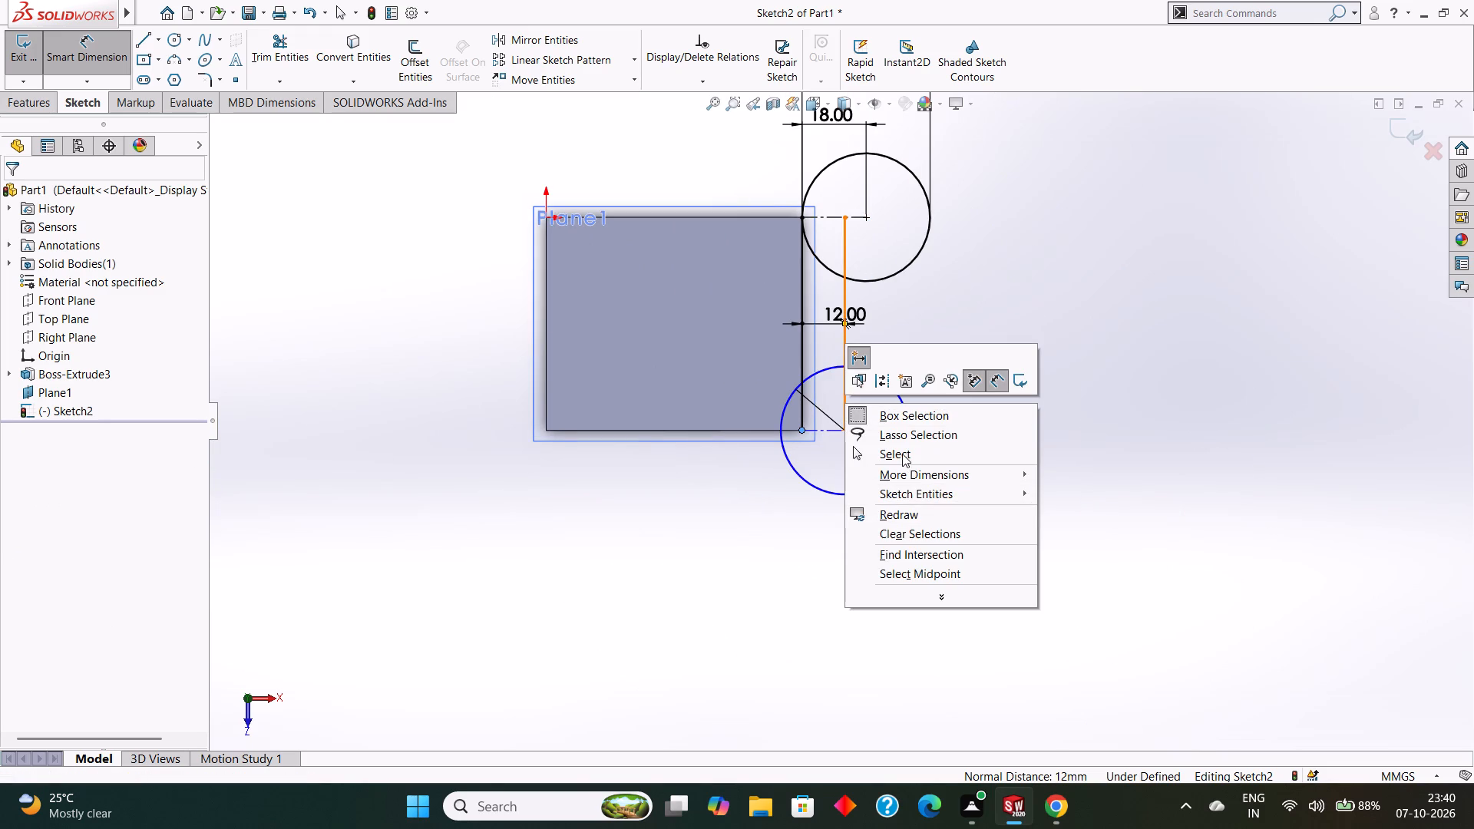
pyautogui.click(902, 454)
pyautogui.rightClick(846, 397)
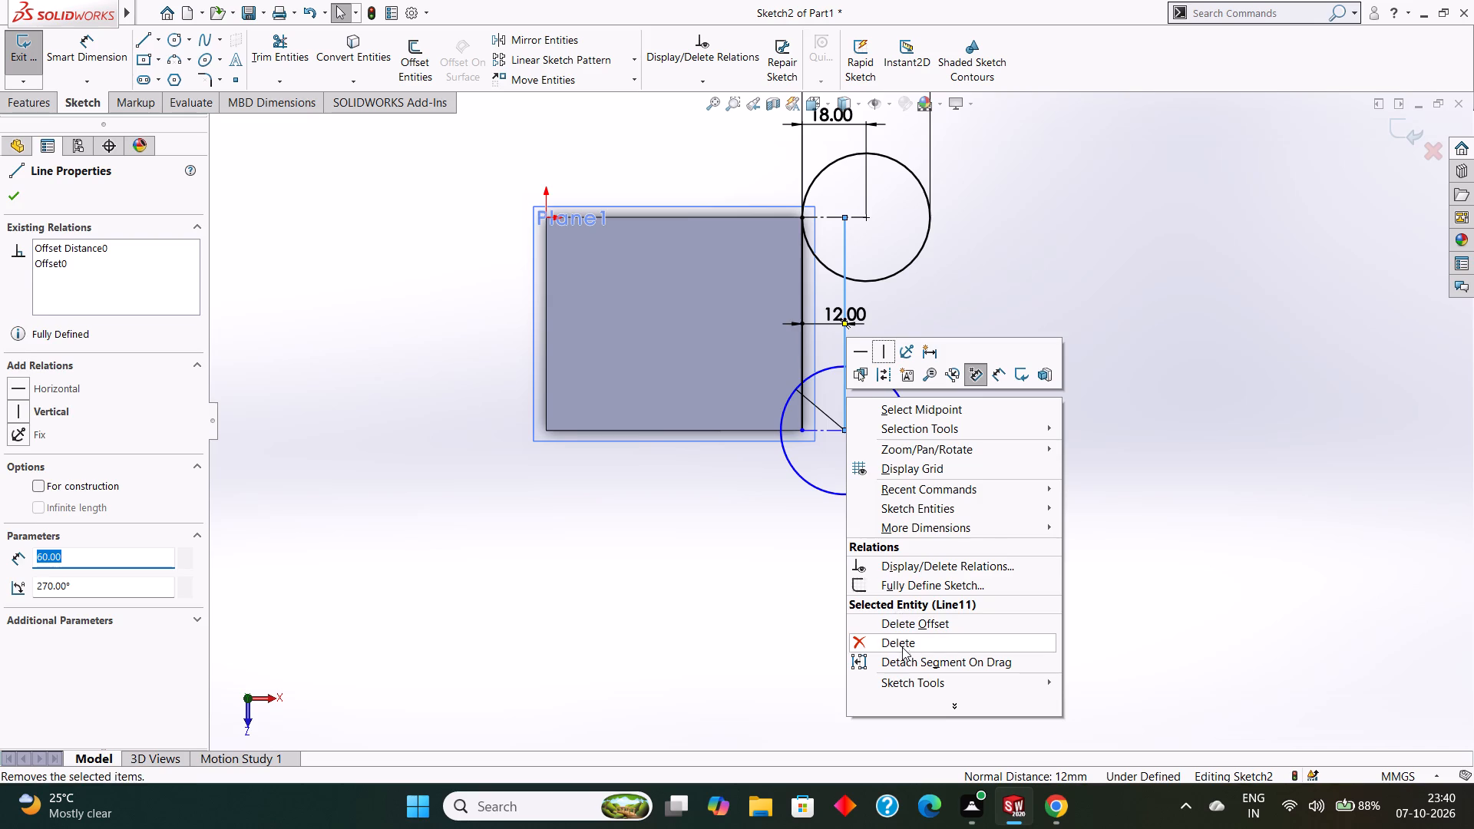
pyautogui.click(902, 647)
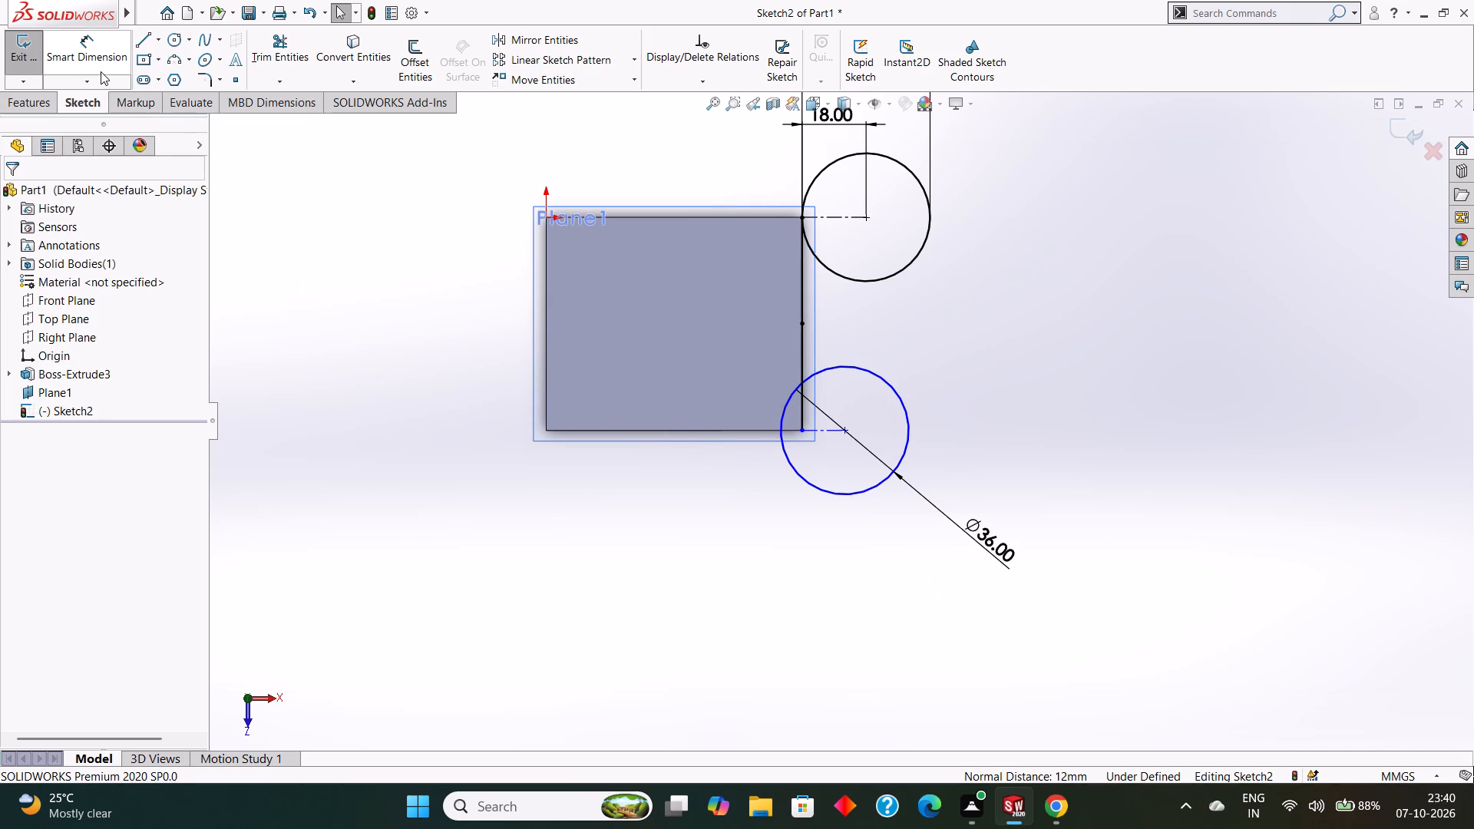
# Dimension the lower circle's centre 18 mm horizontally from the block's adjacent corner.
pyautogui.click(801, 430)
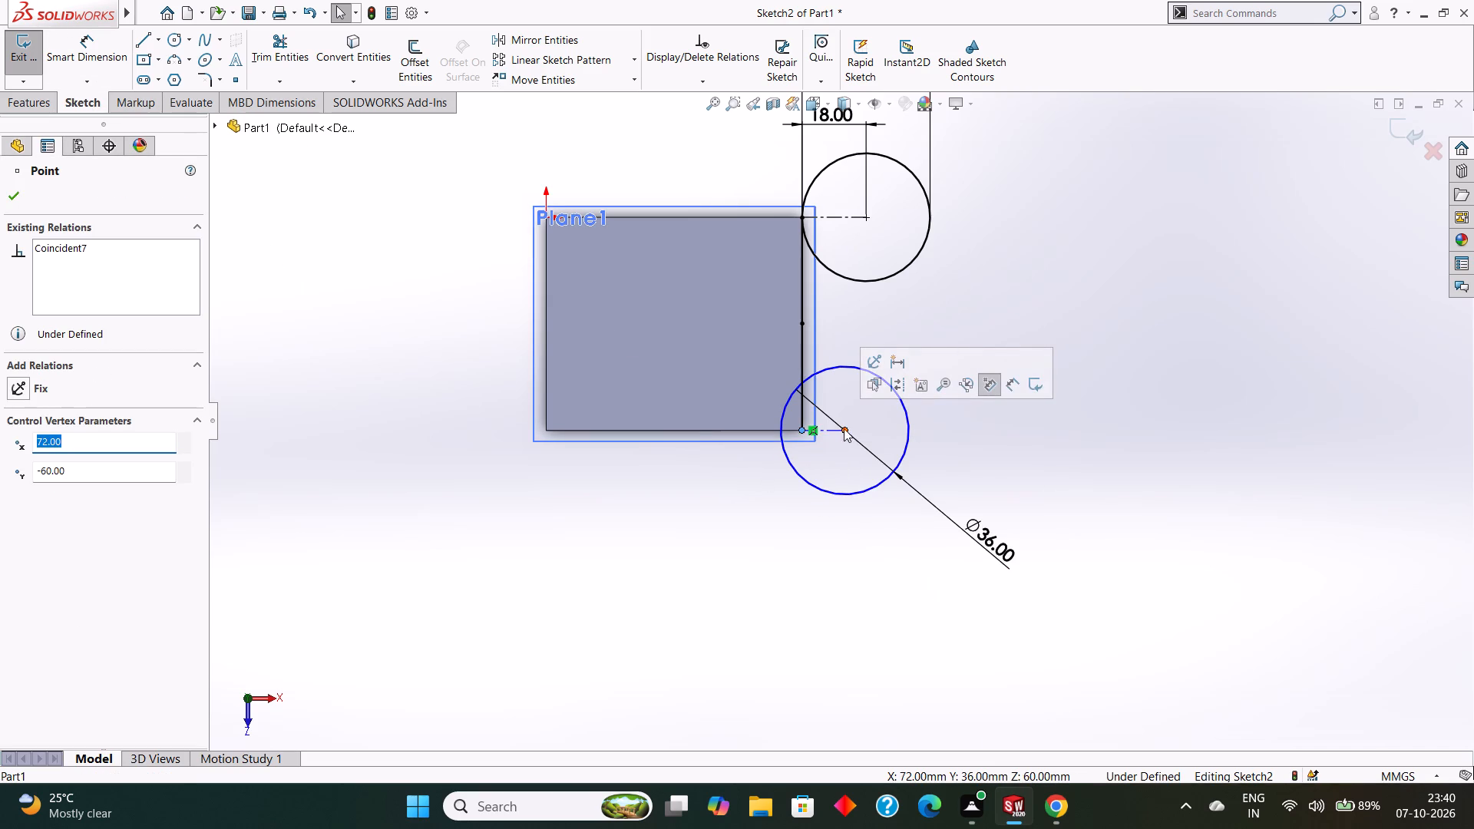
pyautogui.click(101, 49)
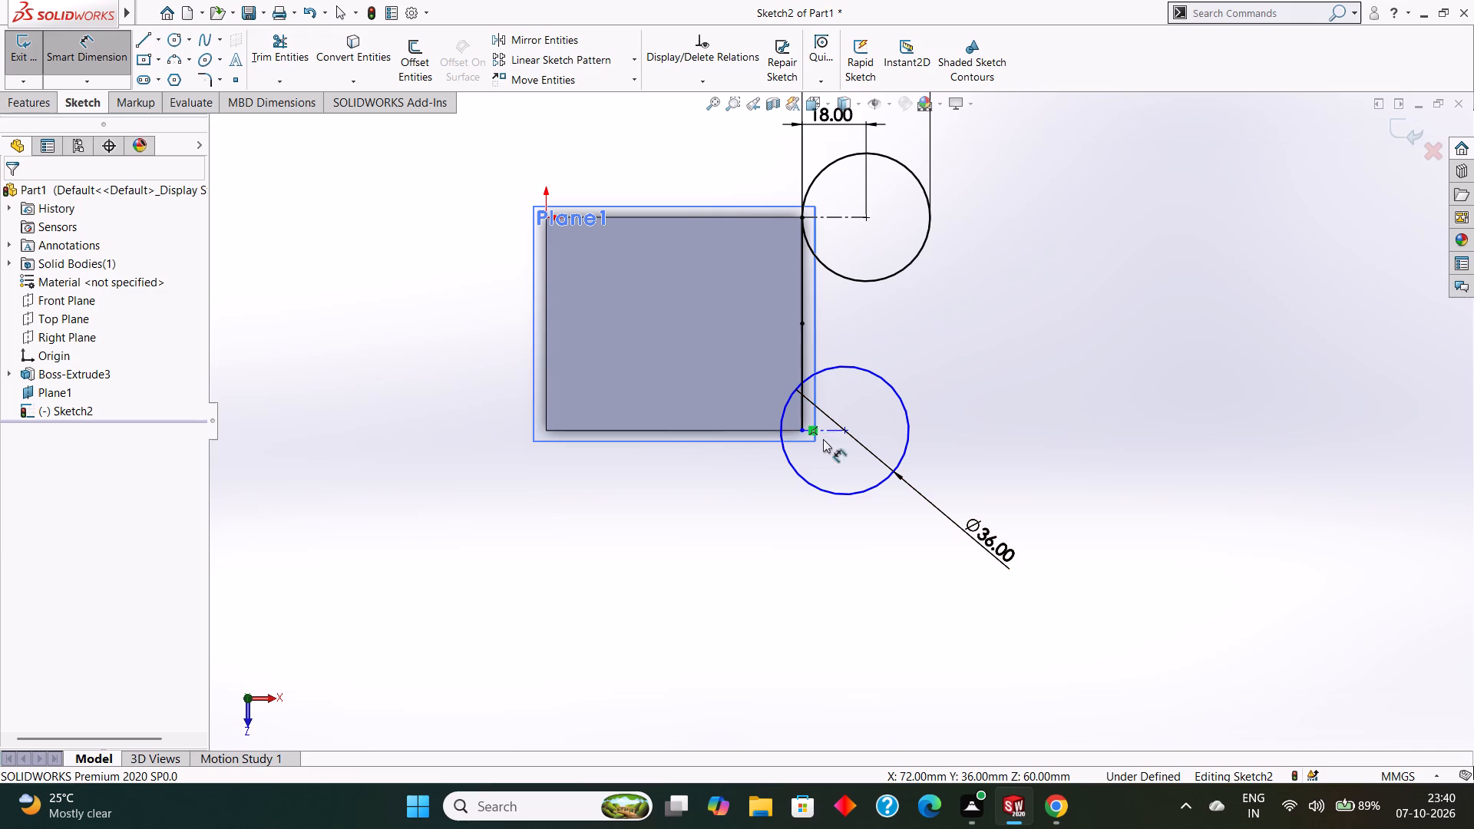
pyautogui.click(805, 428)
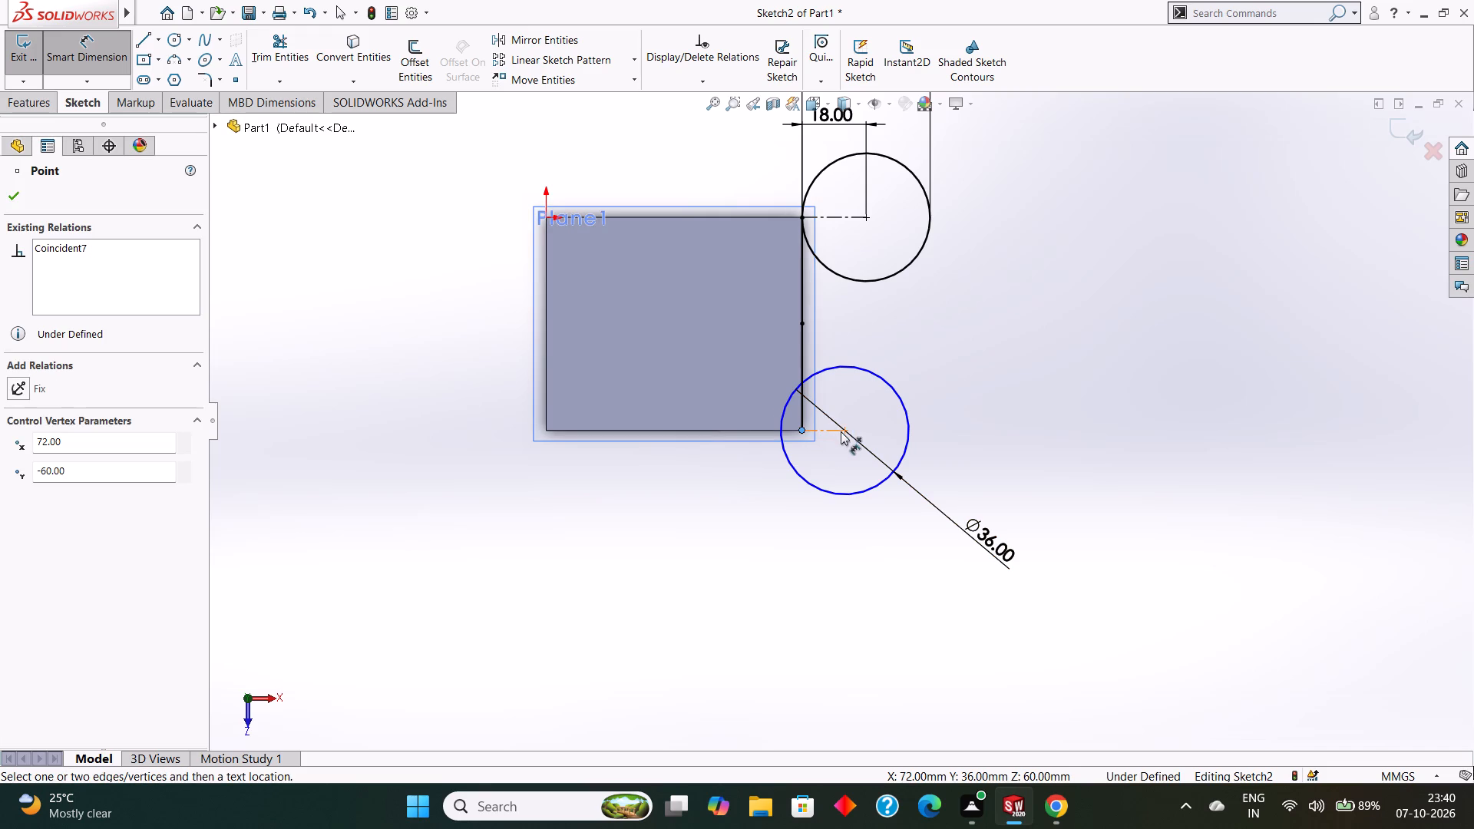
pyautogui.click(841, 431)
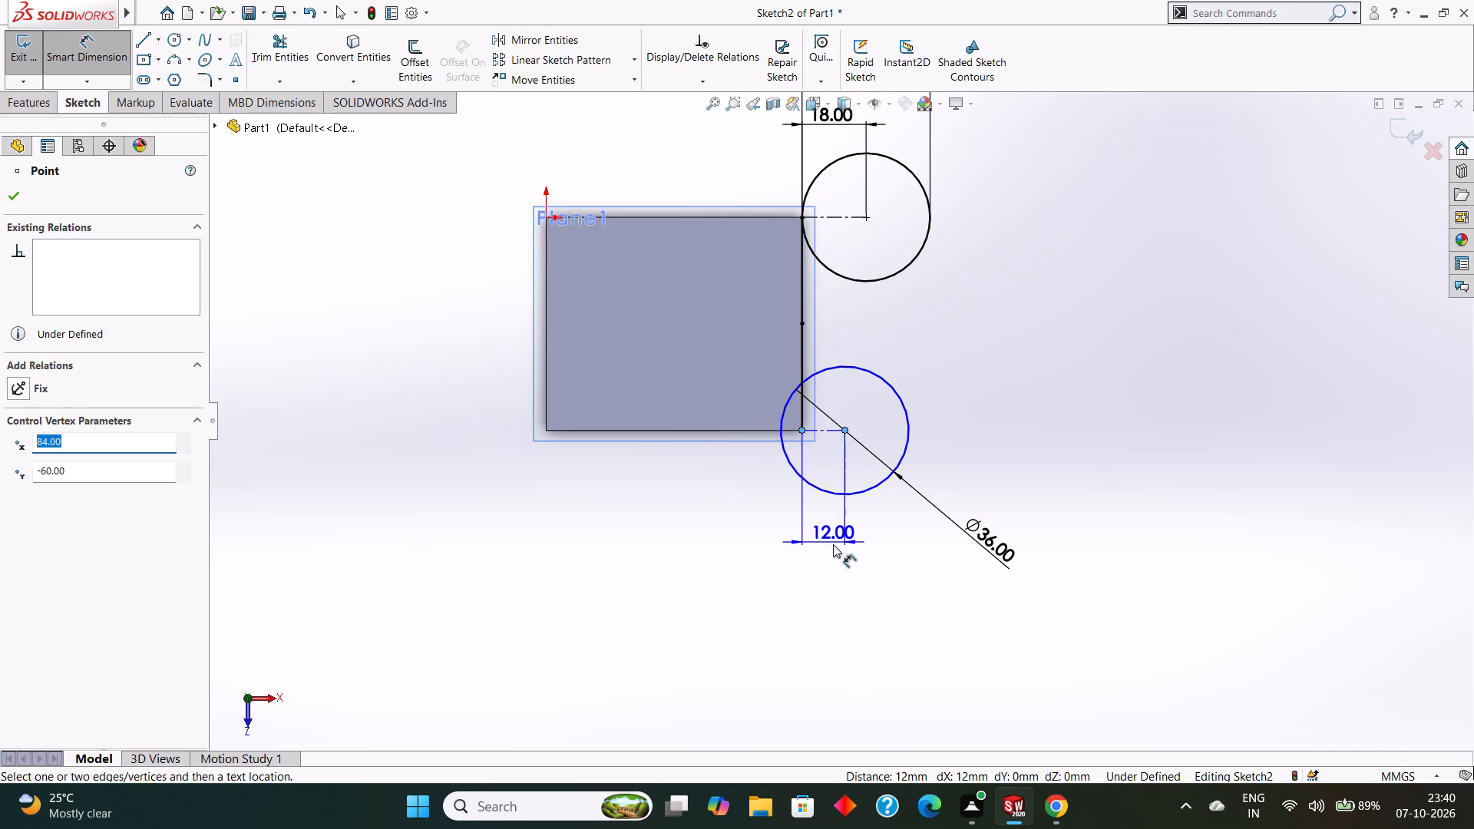
pyautogui.click(833, 544)
pyautogui.write('18')
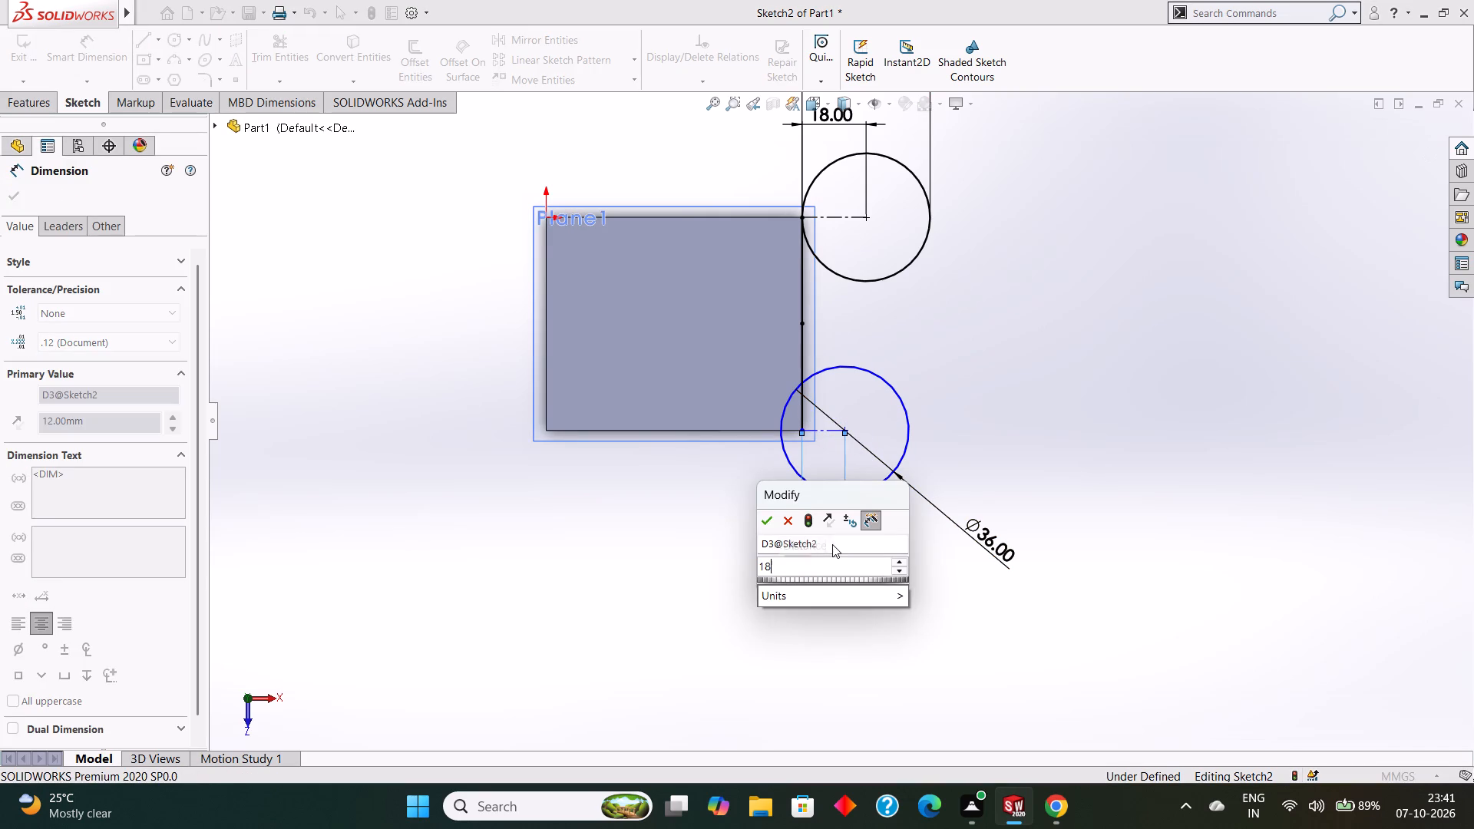
pyautogui.press('Return')
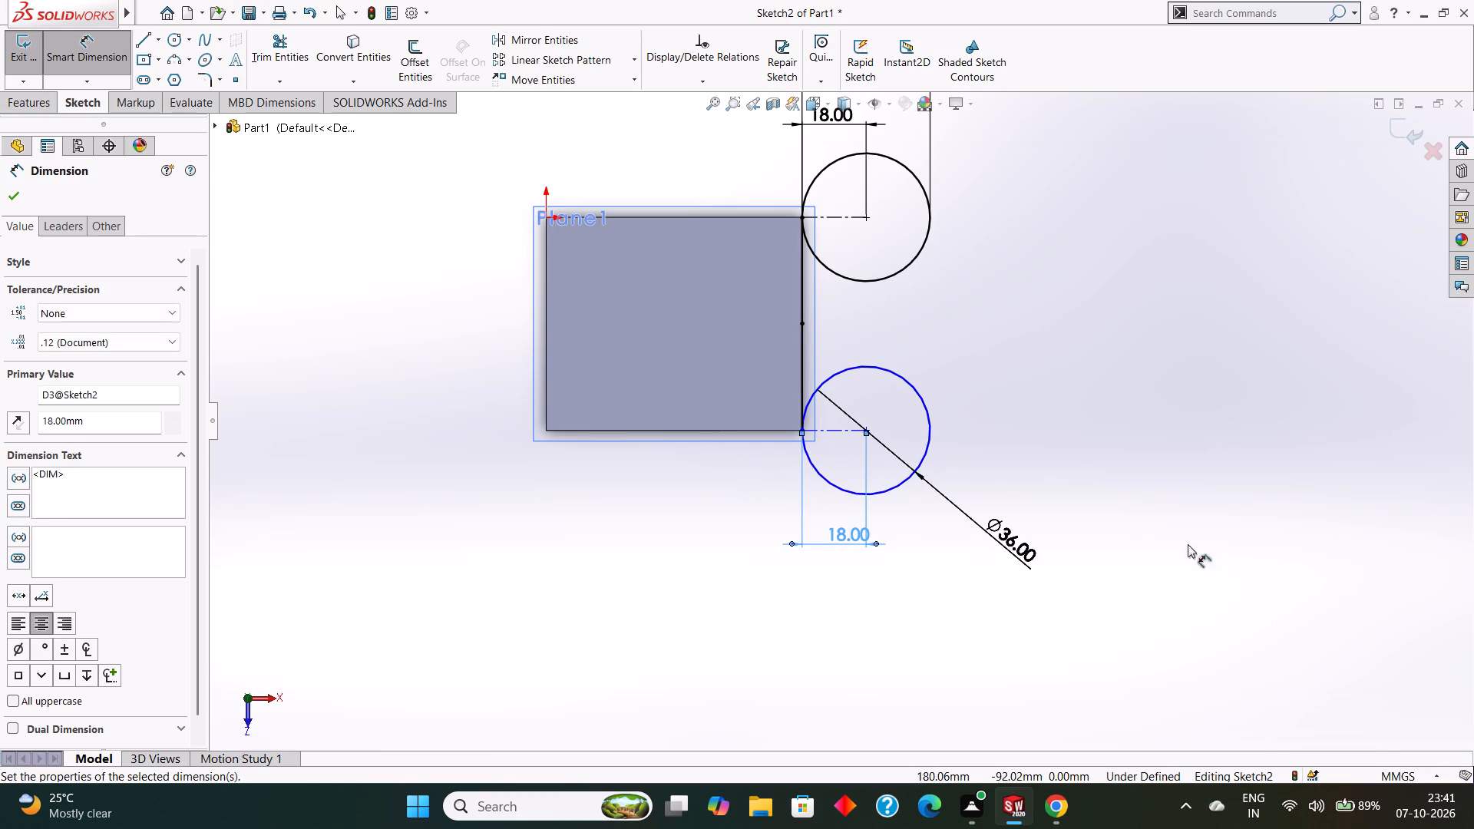
pyautogui.click(17, 190)
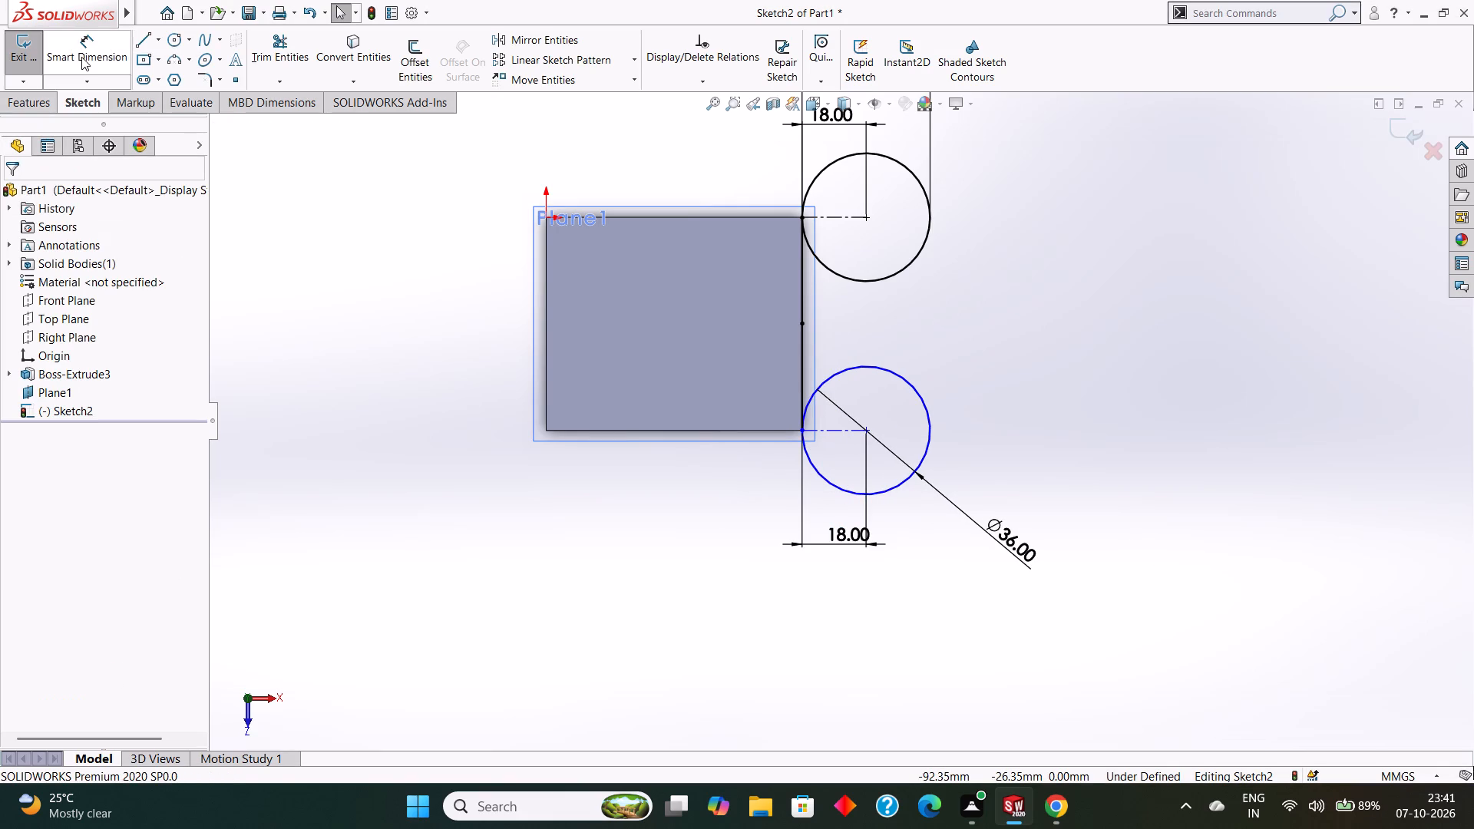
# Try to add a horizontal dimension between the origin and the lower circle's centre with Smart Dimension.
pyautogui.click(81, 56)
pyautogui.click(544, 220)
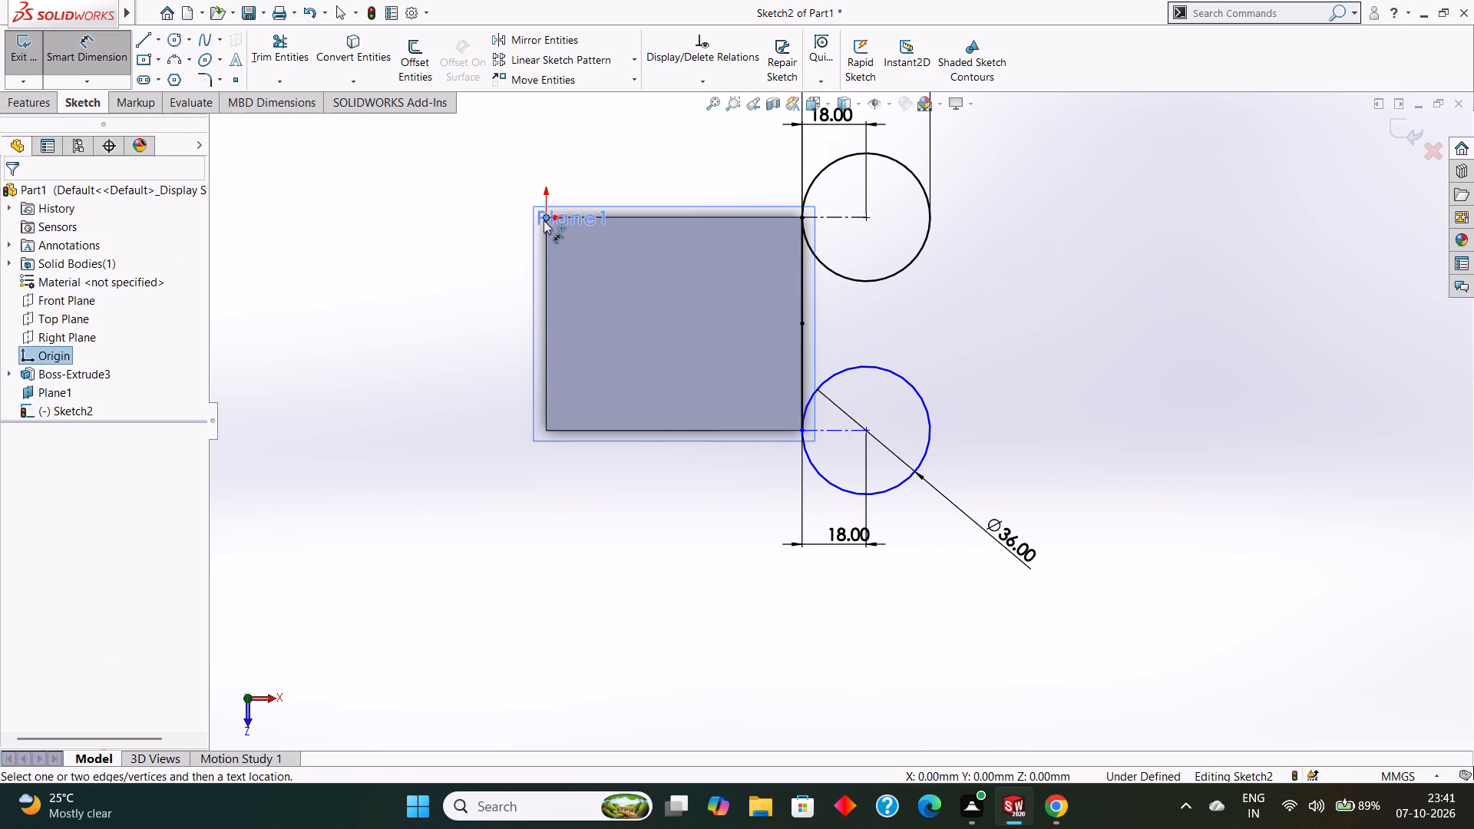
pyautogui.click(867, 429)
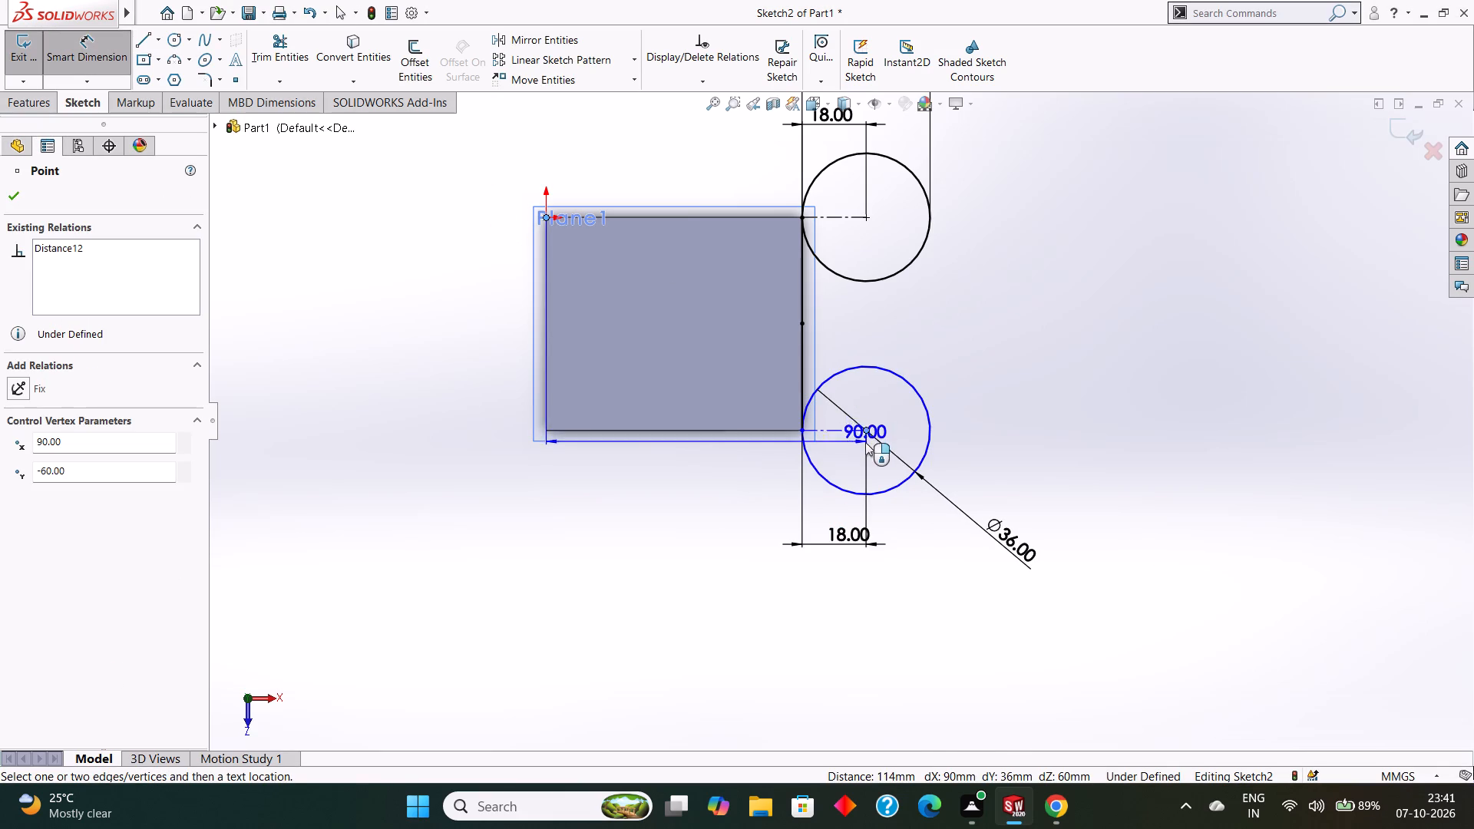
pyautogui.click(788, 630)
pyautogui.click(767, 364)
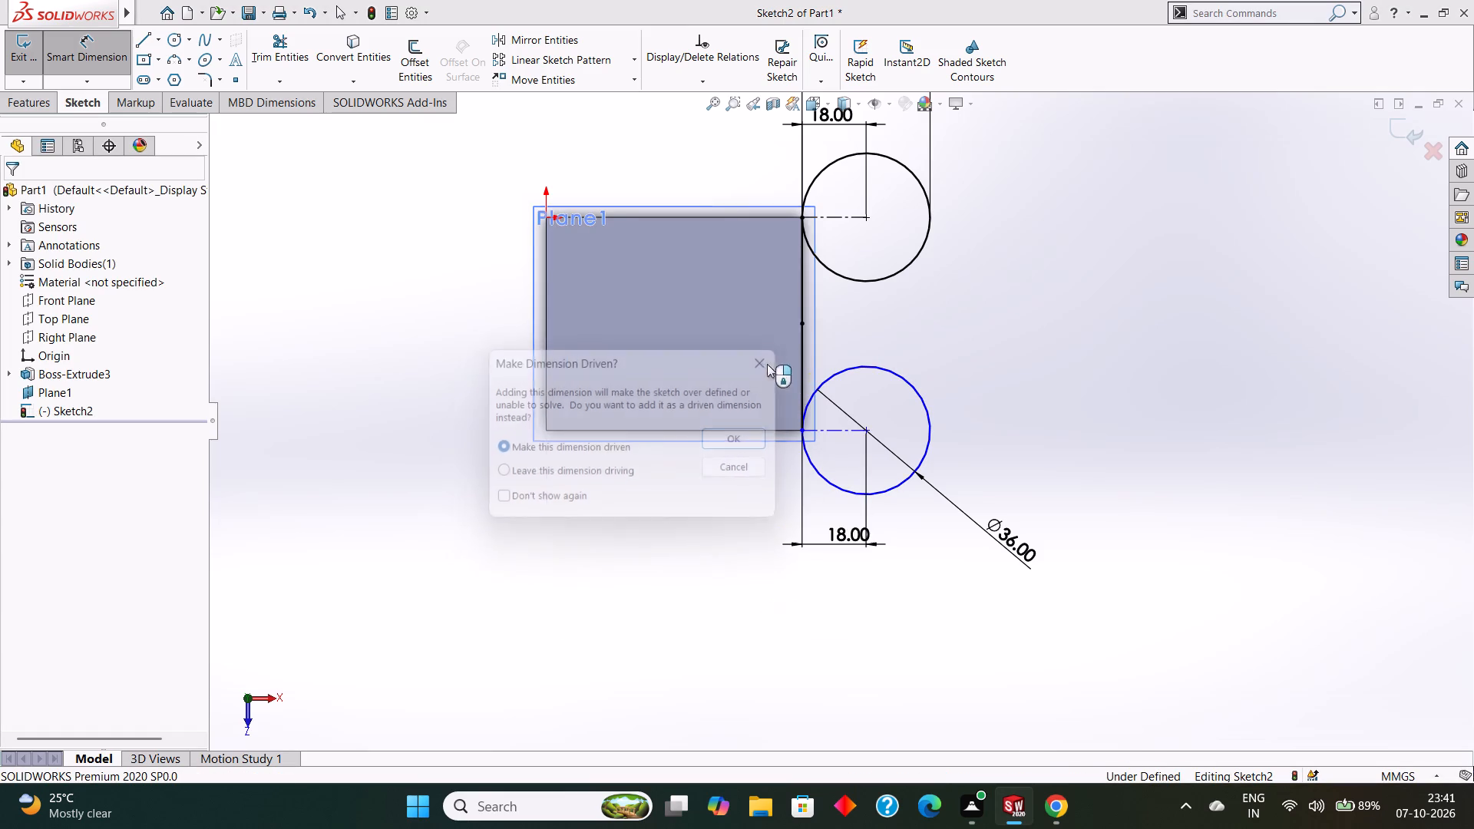
# Add a vertical dimension between the origin and the lower circle's centre, placed beyond the circles, keeping its value.
pyautogui.click(547, 218)
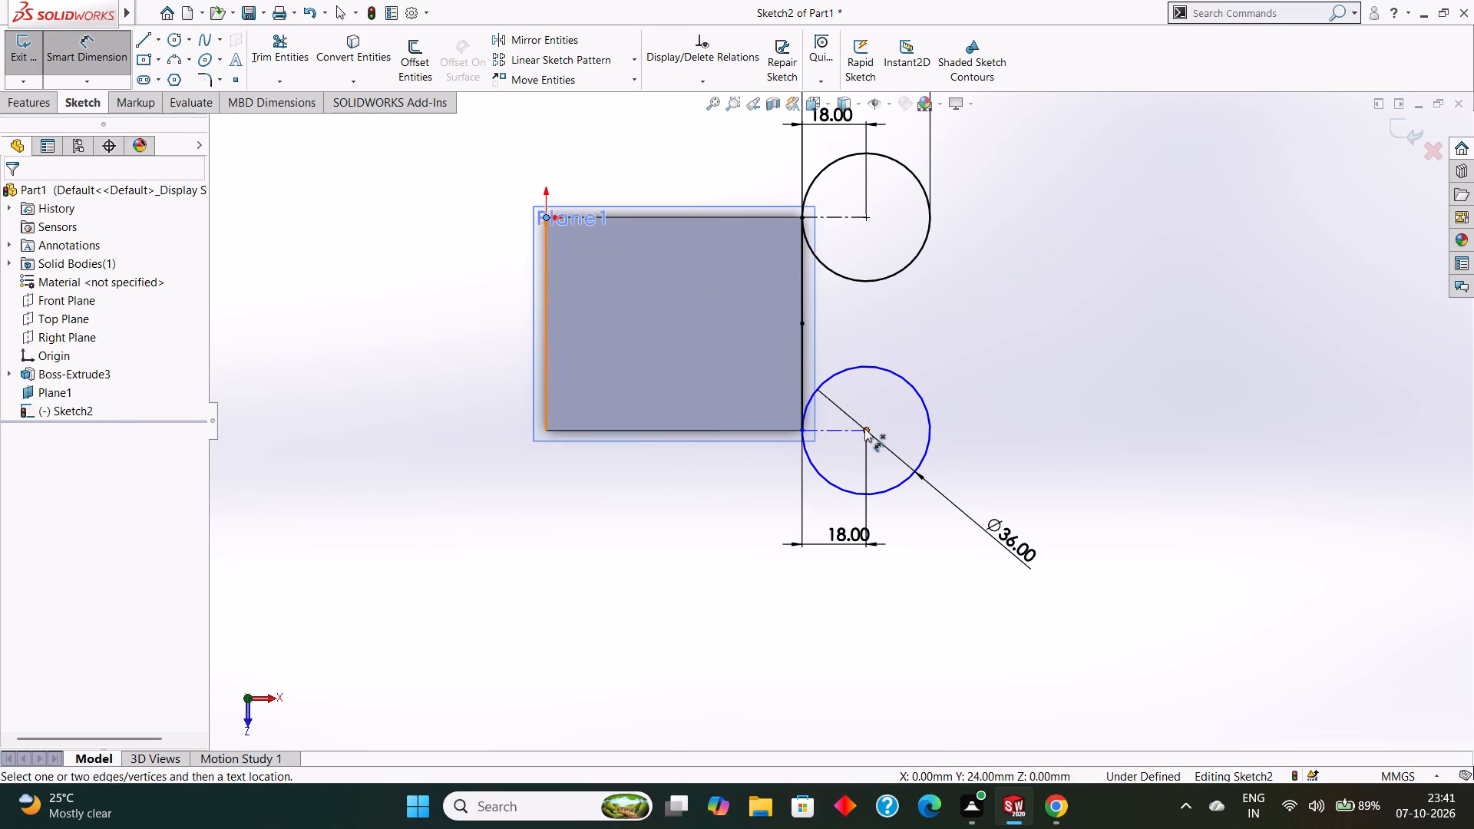
pyautogui.click(864, 428)
pyautogui.click(1092, 388)
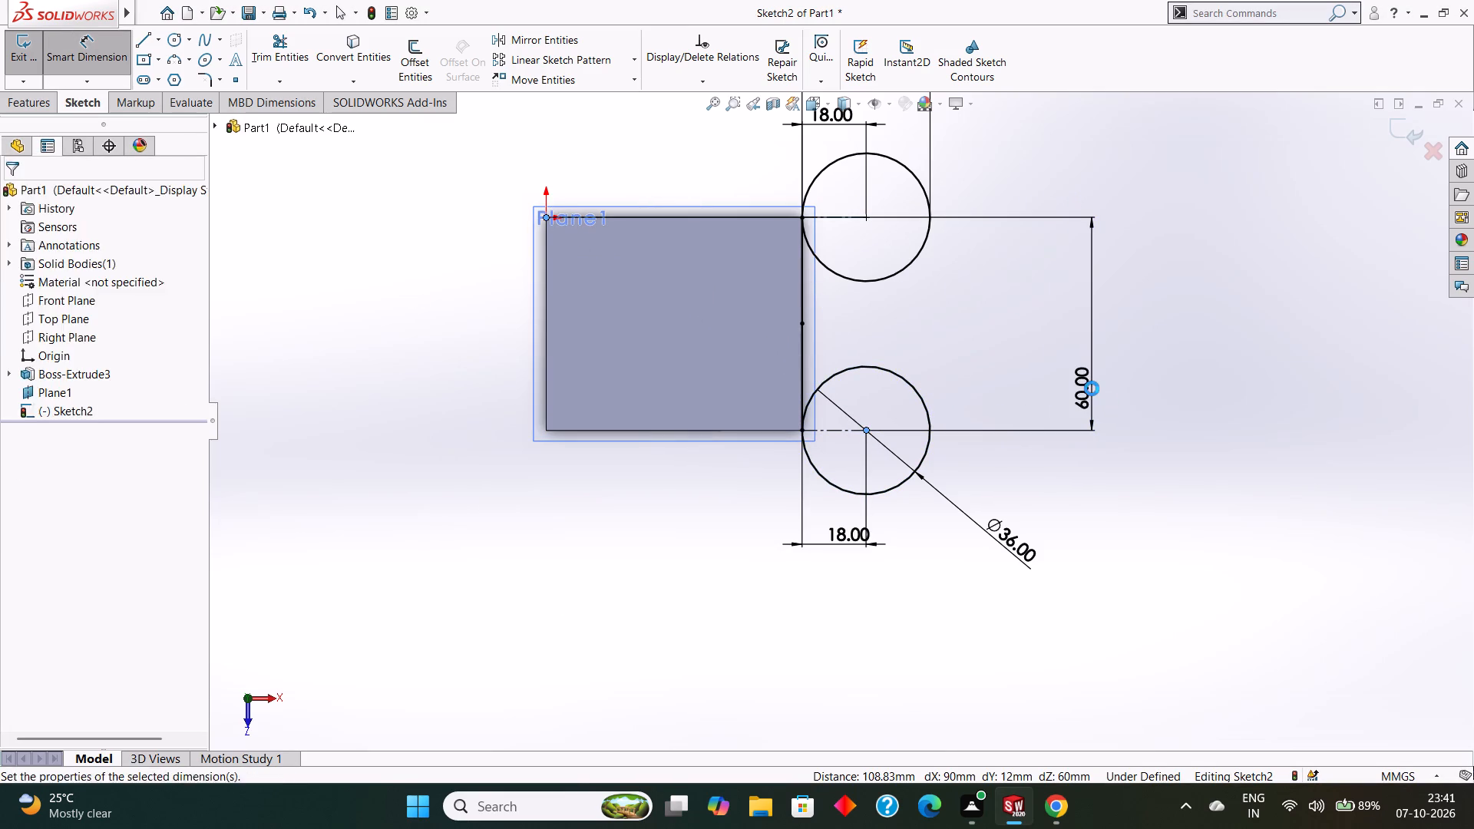
pyautogui.click(1023, 367)
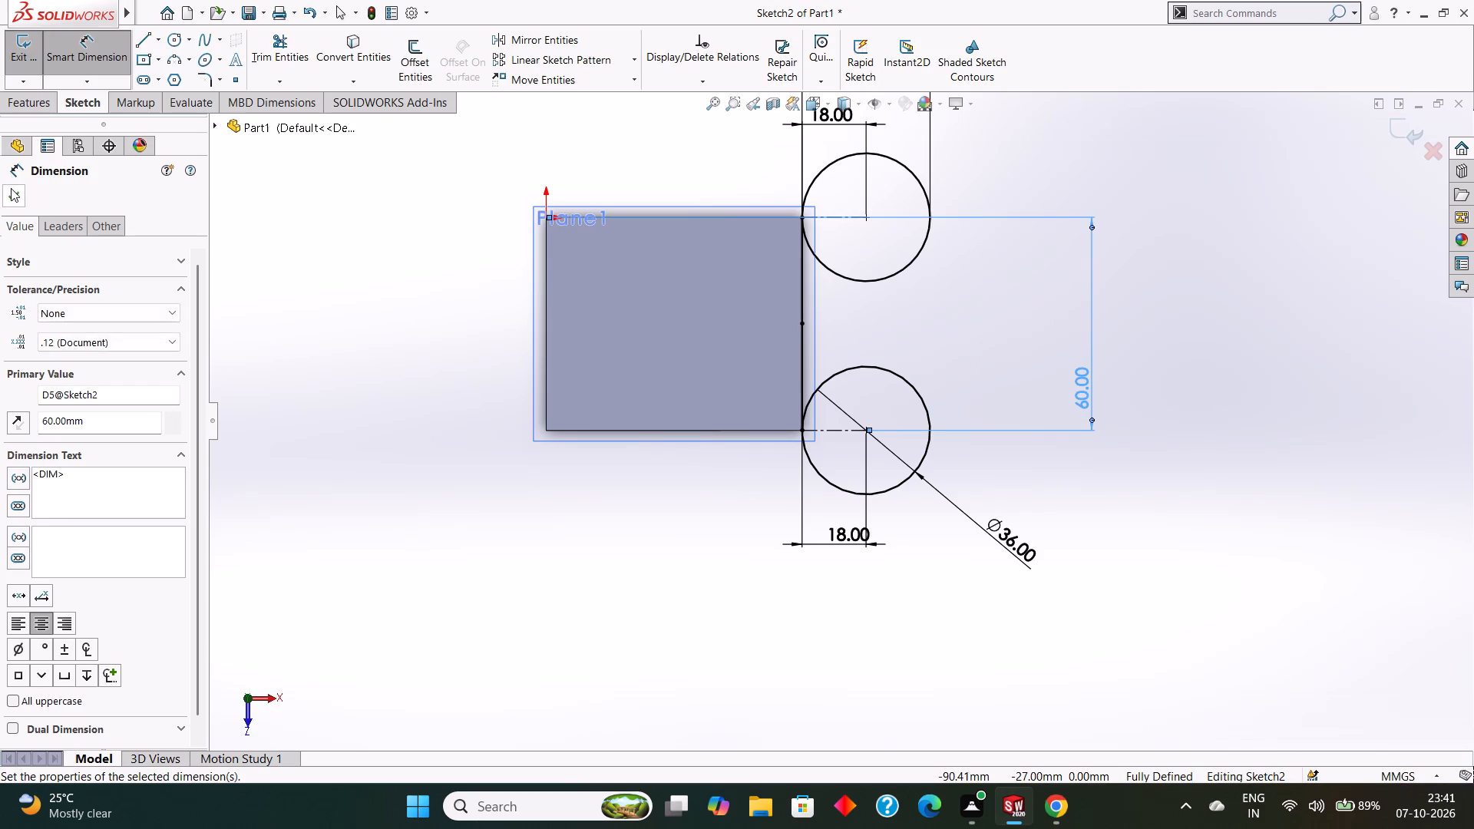
pyautogui.click(11, 188)
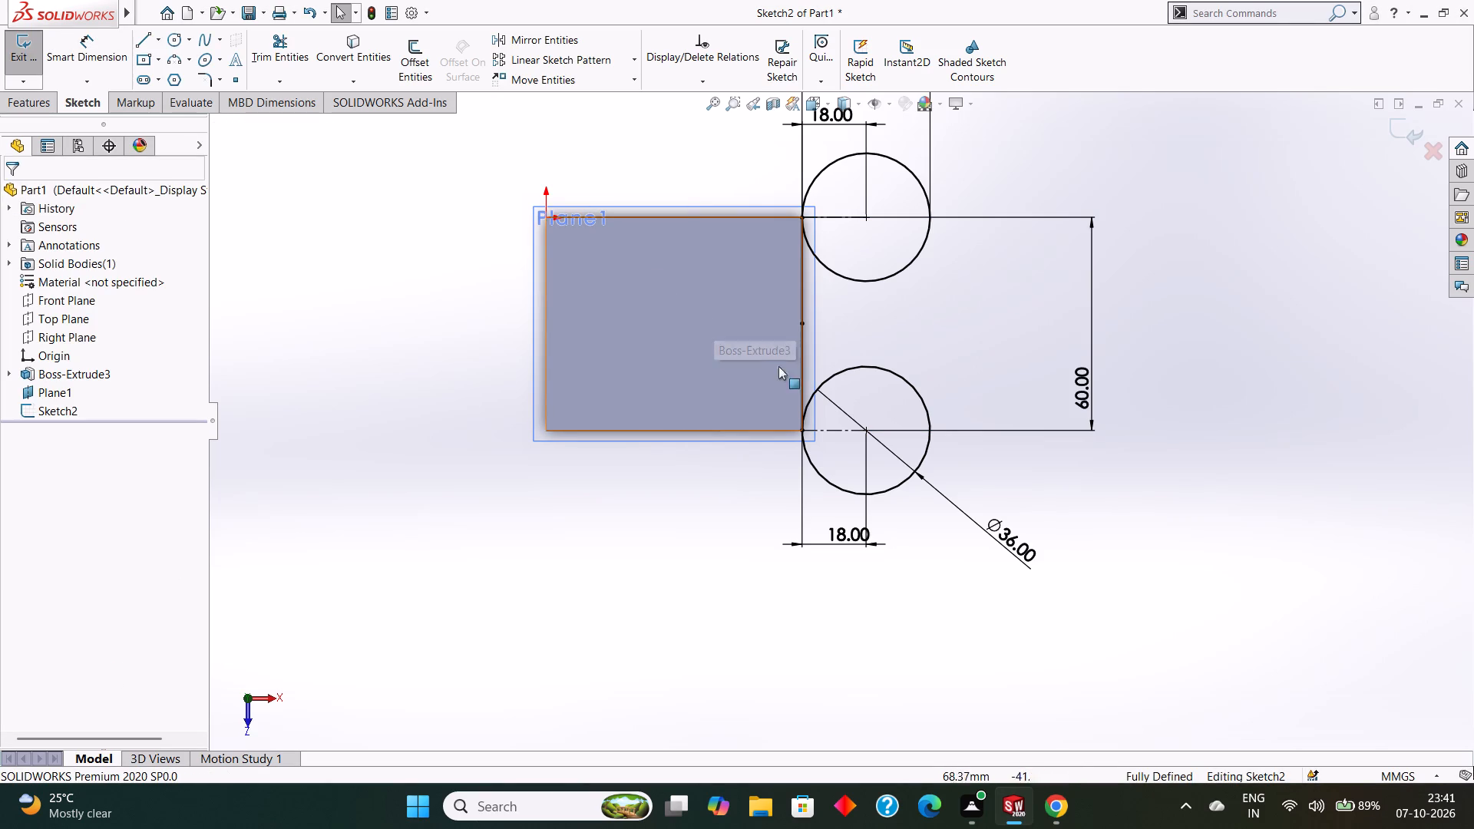
# Draw a concentric circle of 9 mm radius inside each of the two 36 mm circles.
pyautogui.click(170, 41)
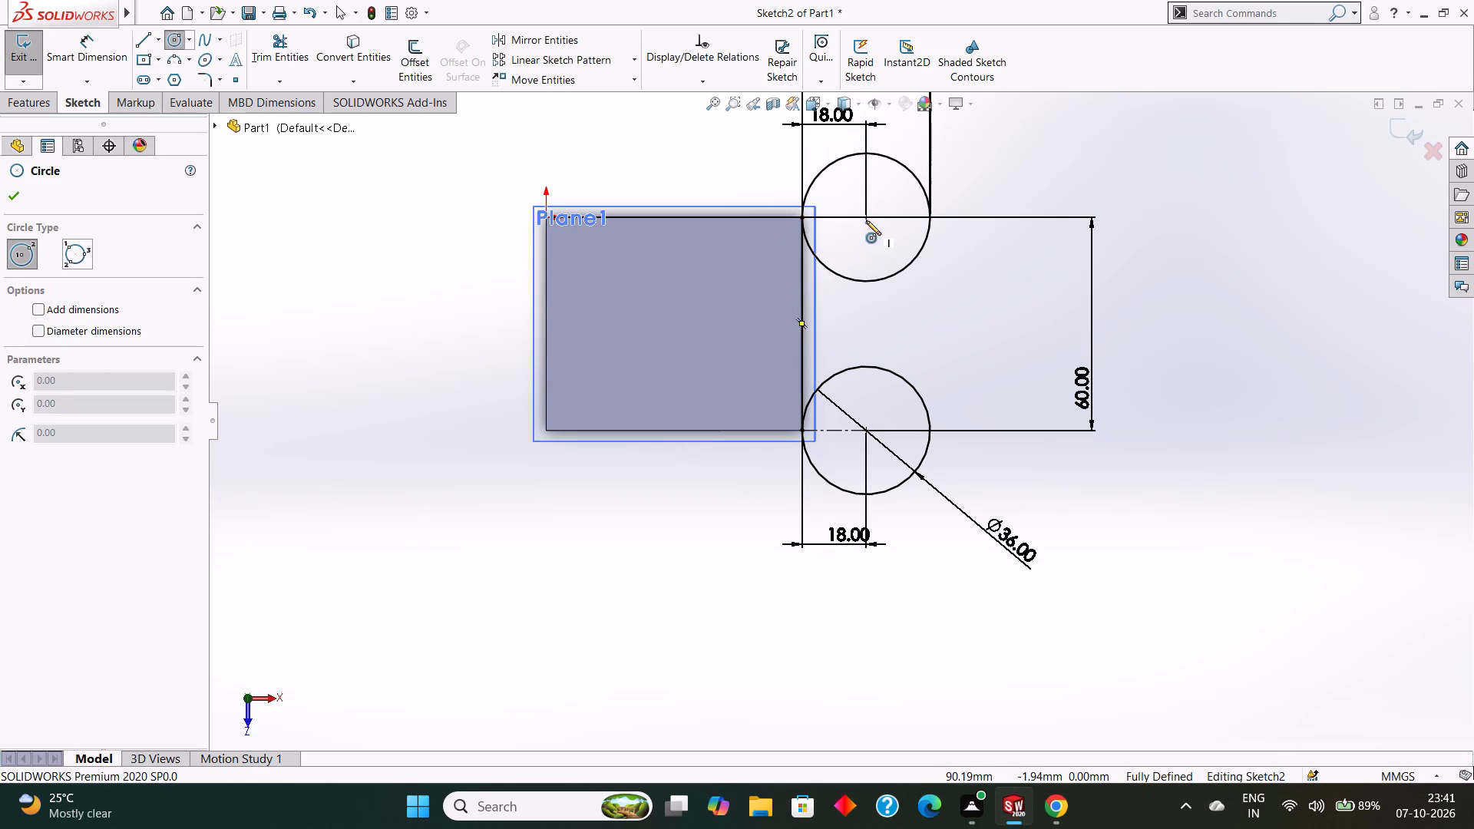
pyautogui.moveTo(866, 220); pyautogui.dragTo(875, 252)
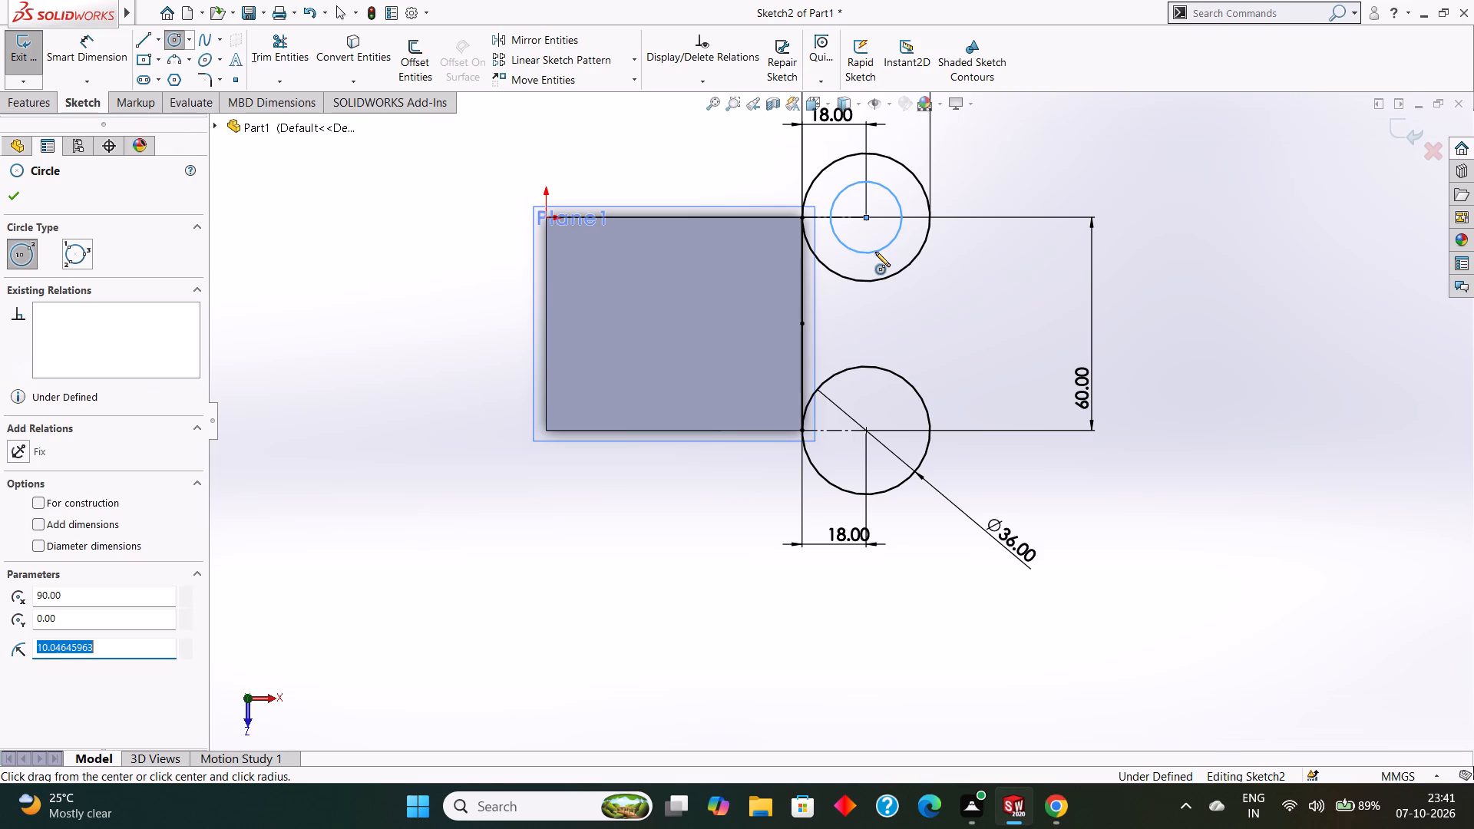
pyautogui.press('9')
pyautogui.press('Return')
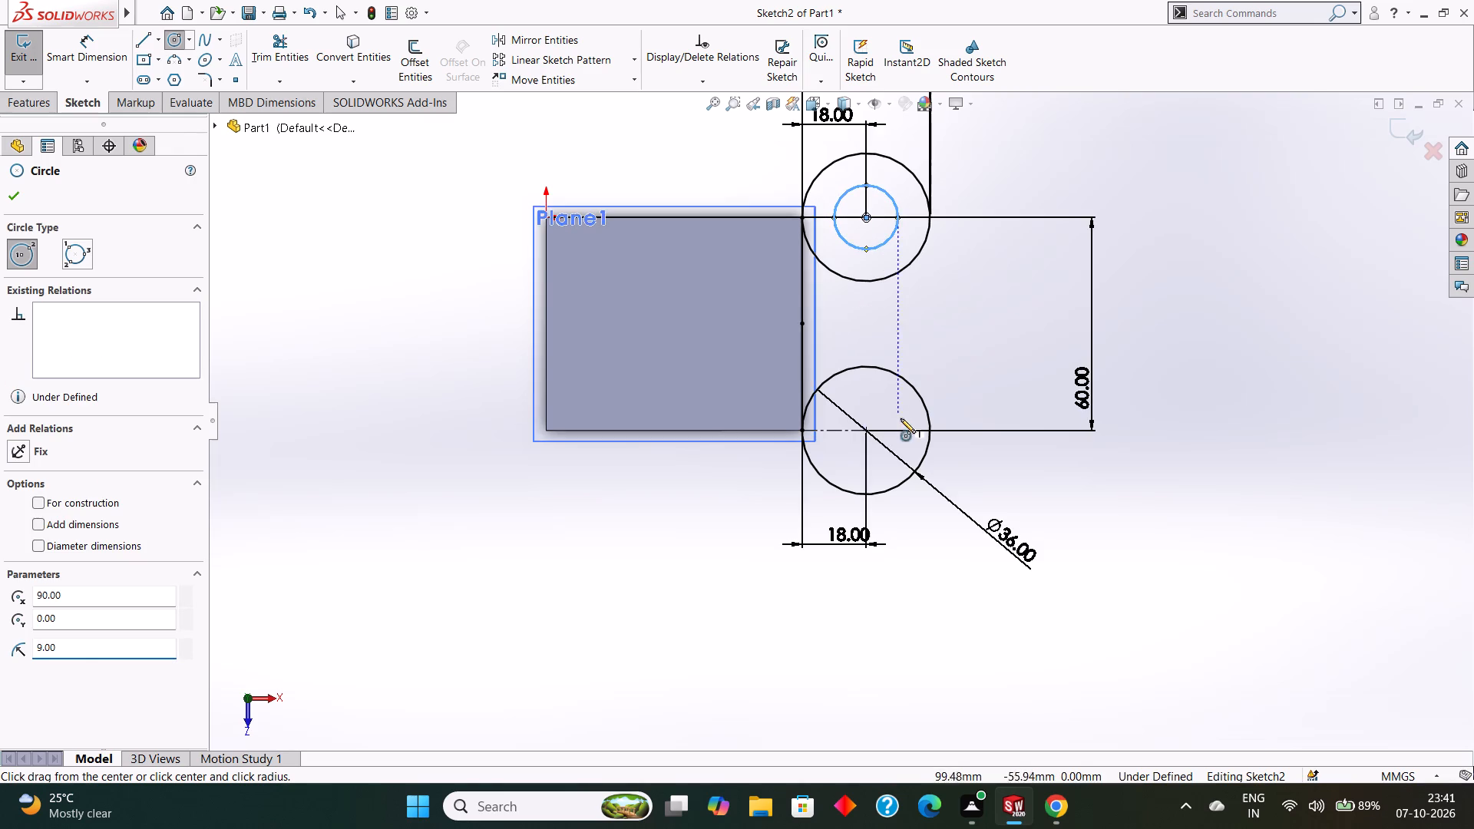
pyautogui.moveTo(867, 429); pyautogui.dragTo(884, 464)
pyautogui.press('9')
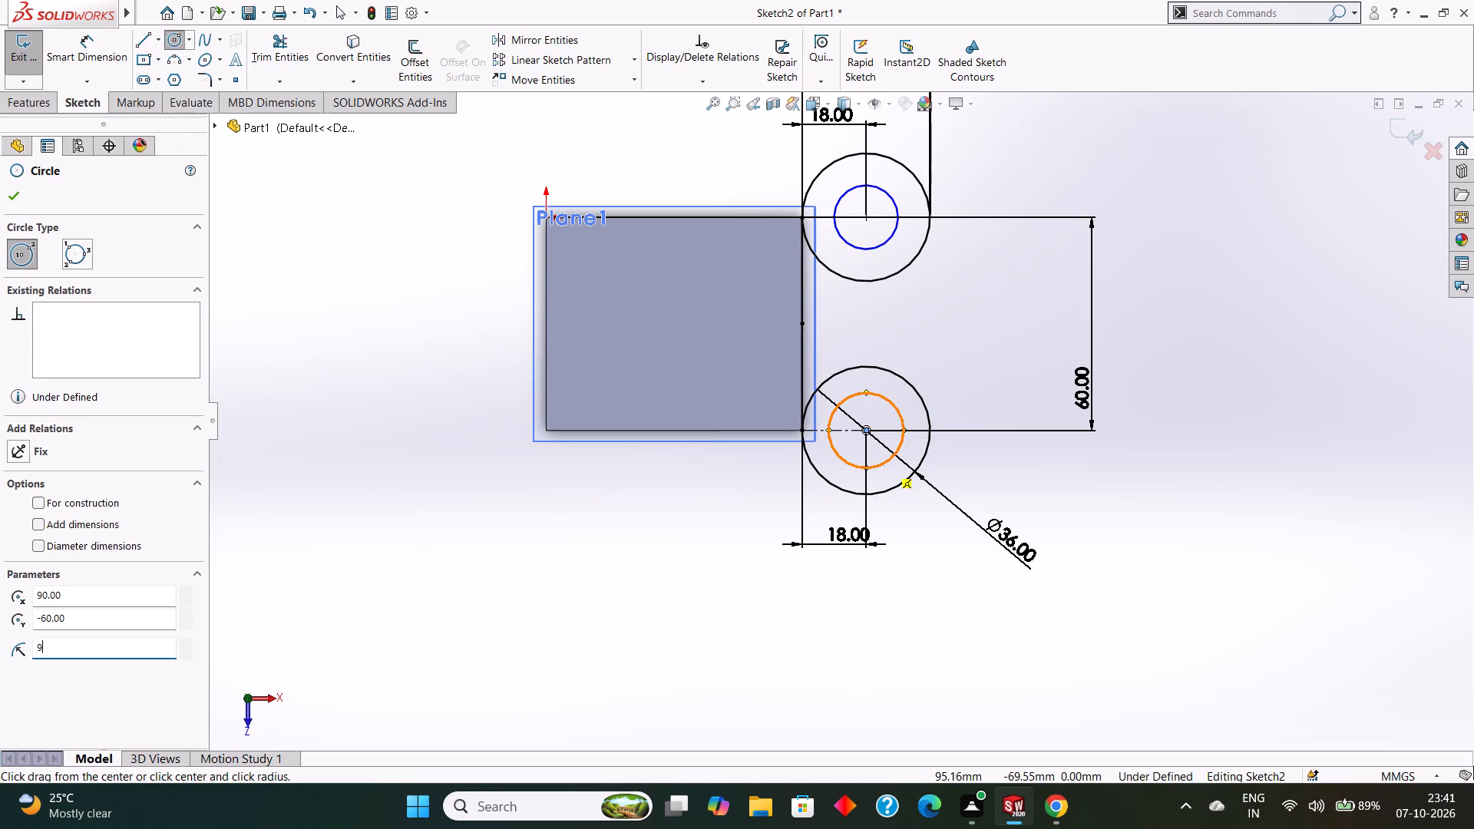
pyautogui.press('Return')
pyautogui.click(14, 204)
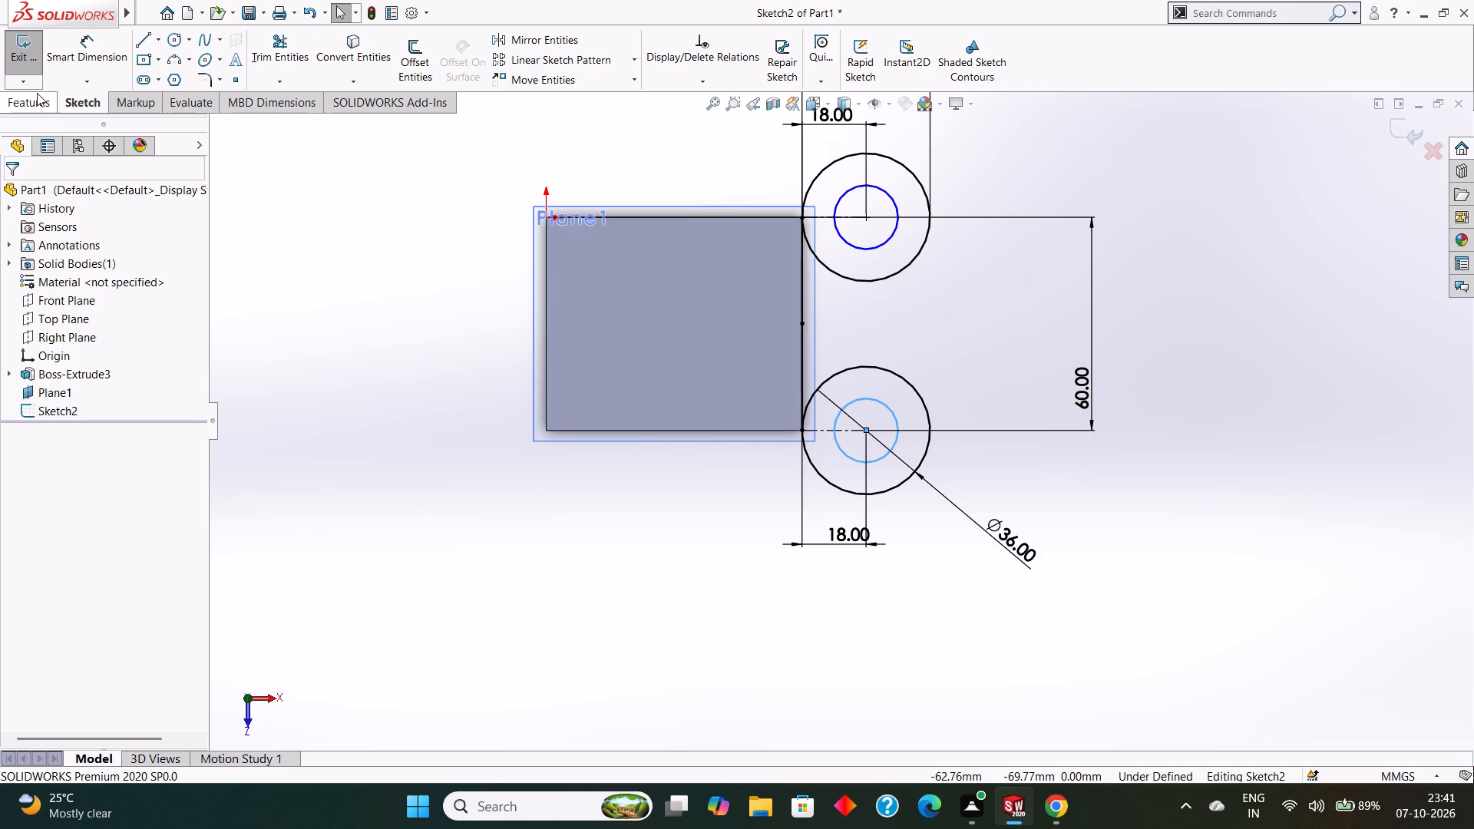
# Dimension the inner circles of both 36 mm circles at 18 mm diameter each.
pyautogui.click(100, 58)
pyautogui.moveTo(888, 190); pyautogui.dragTo(907, 187)
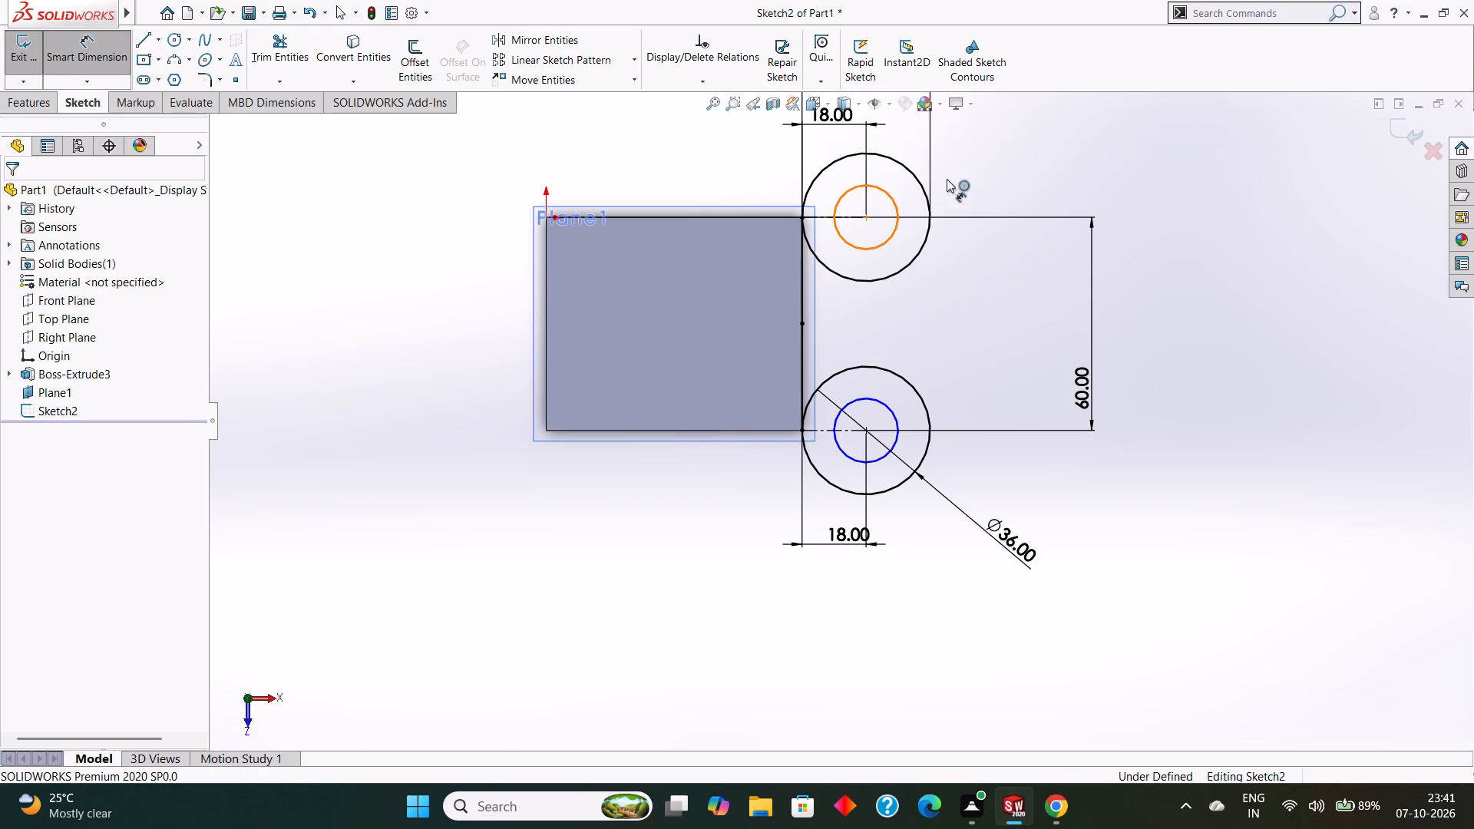
pyautogui.click(989, 173)
pyautogui.click(927, 157)
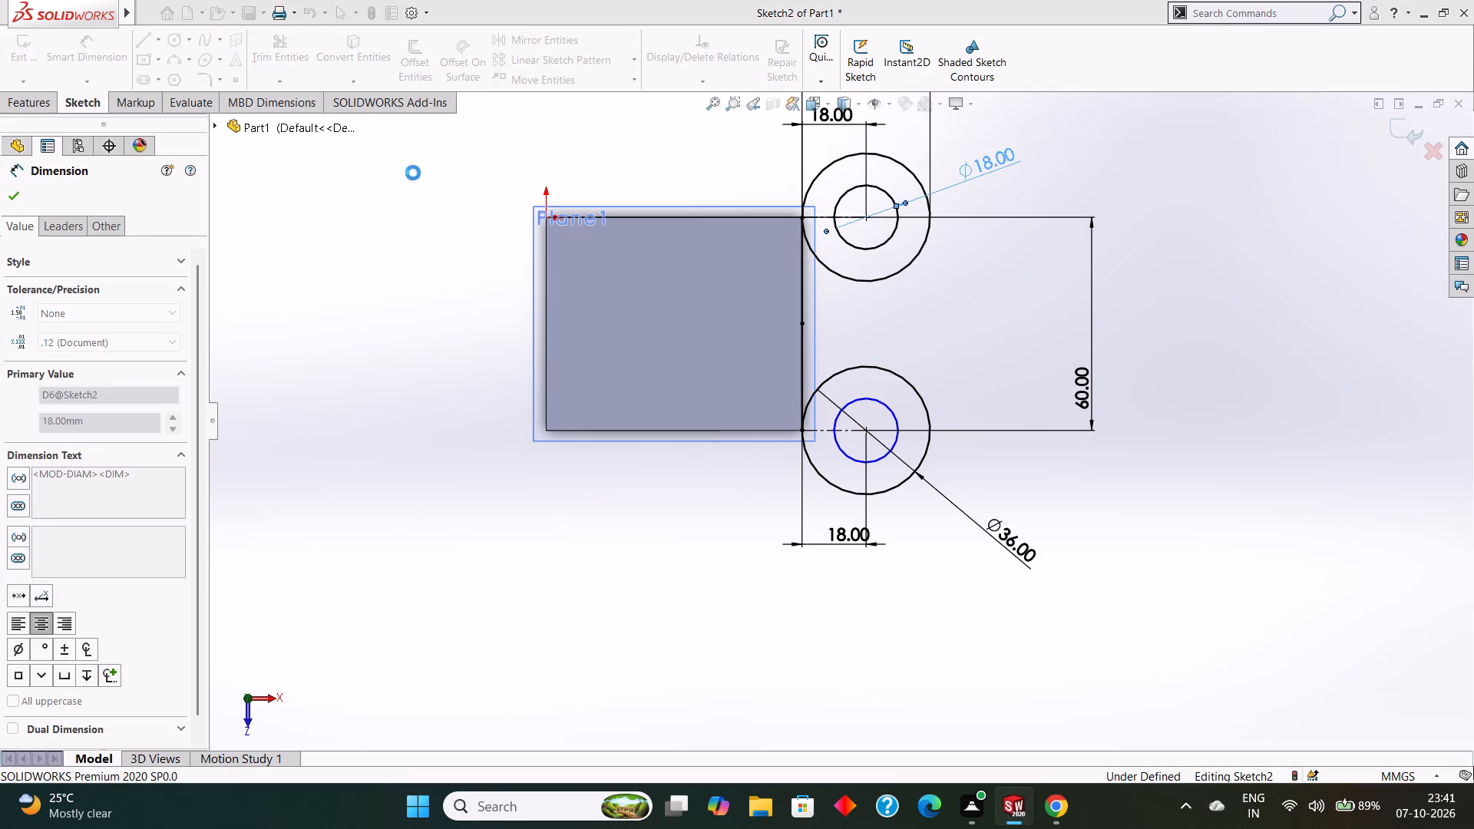
pyautogui.click(873, 401)
pyautogui.click(995, 375)
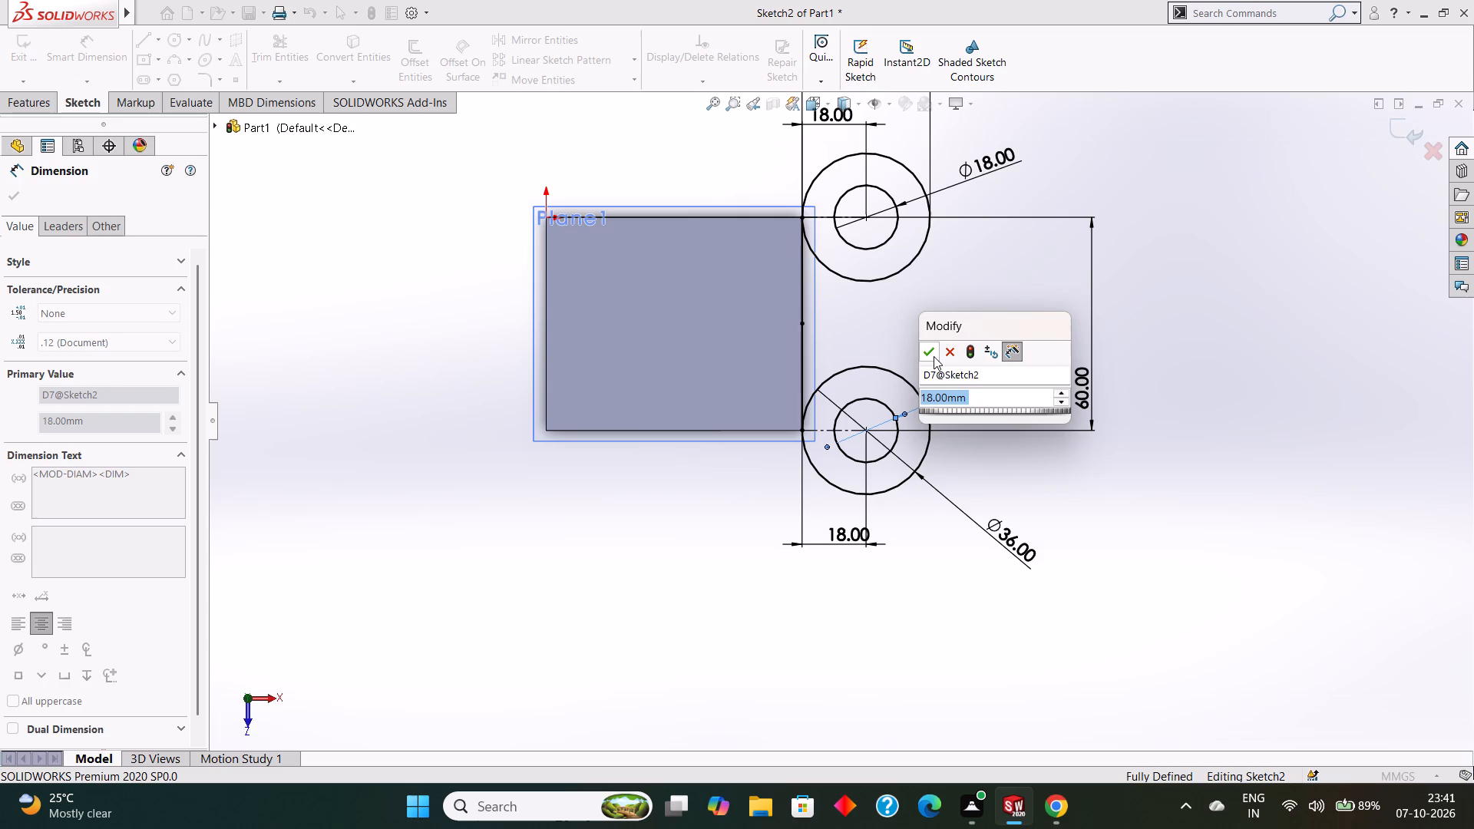
pyautogui.click(934, 356)
pyautogui.click(18, 203)
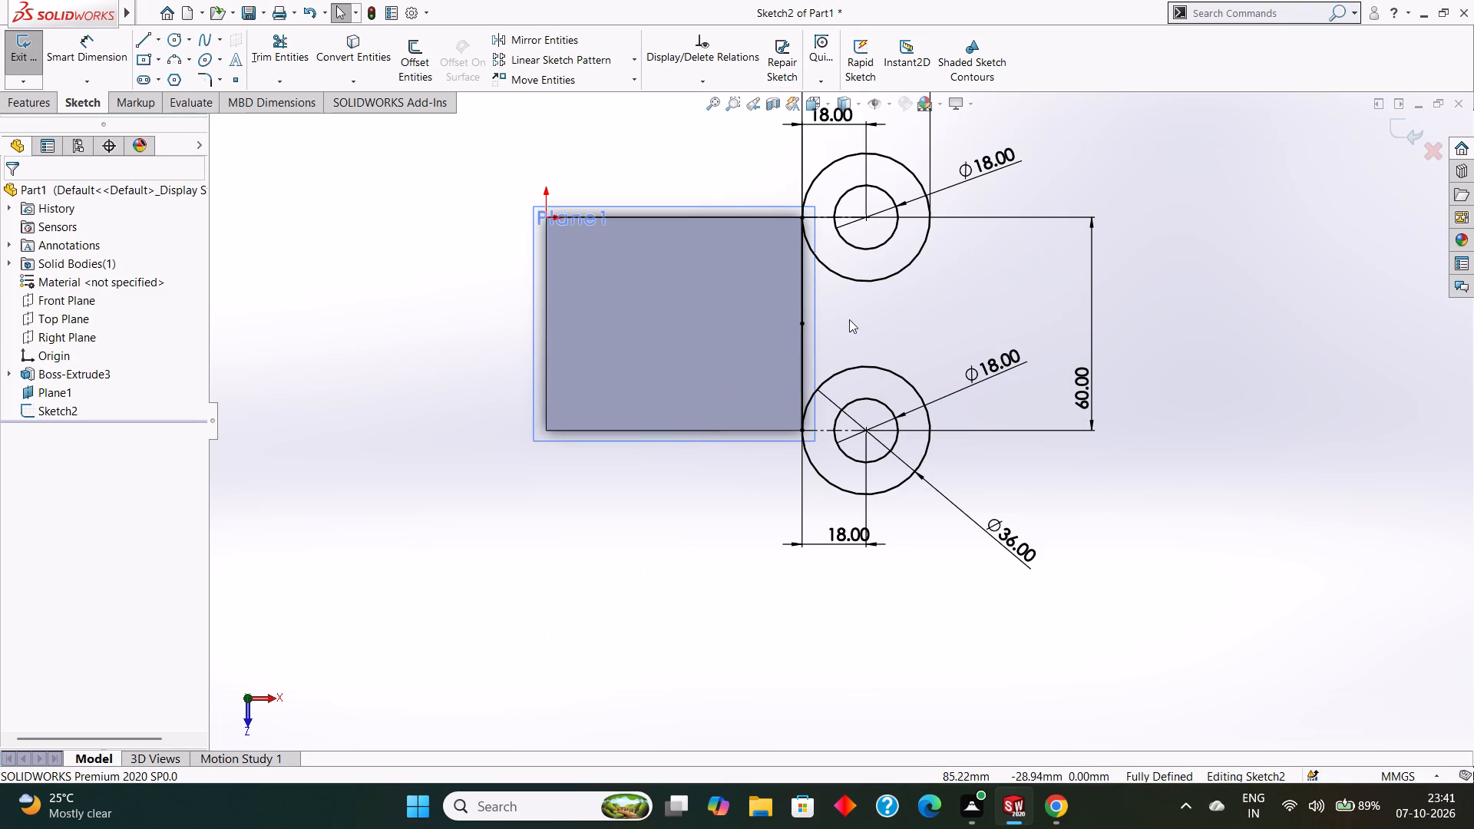
# Offset the vertical line along the block's edge by 12 mm, reversed so the copy lies towards the circles.
pyautogui.click(800, 275)
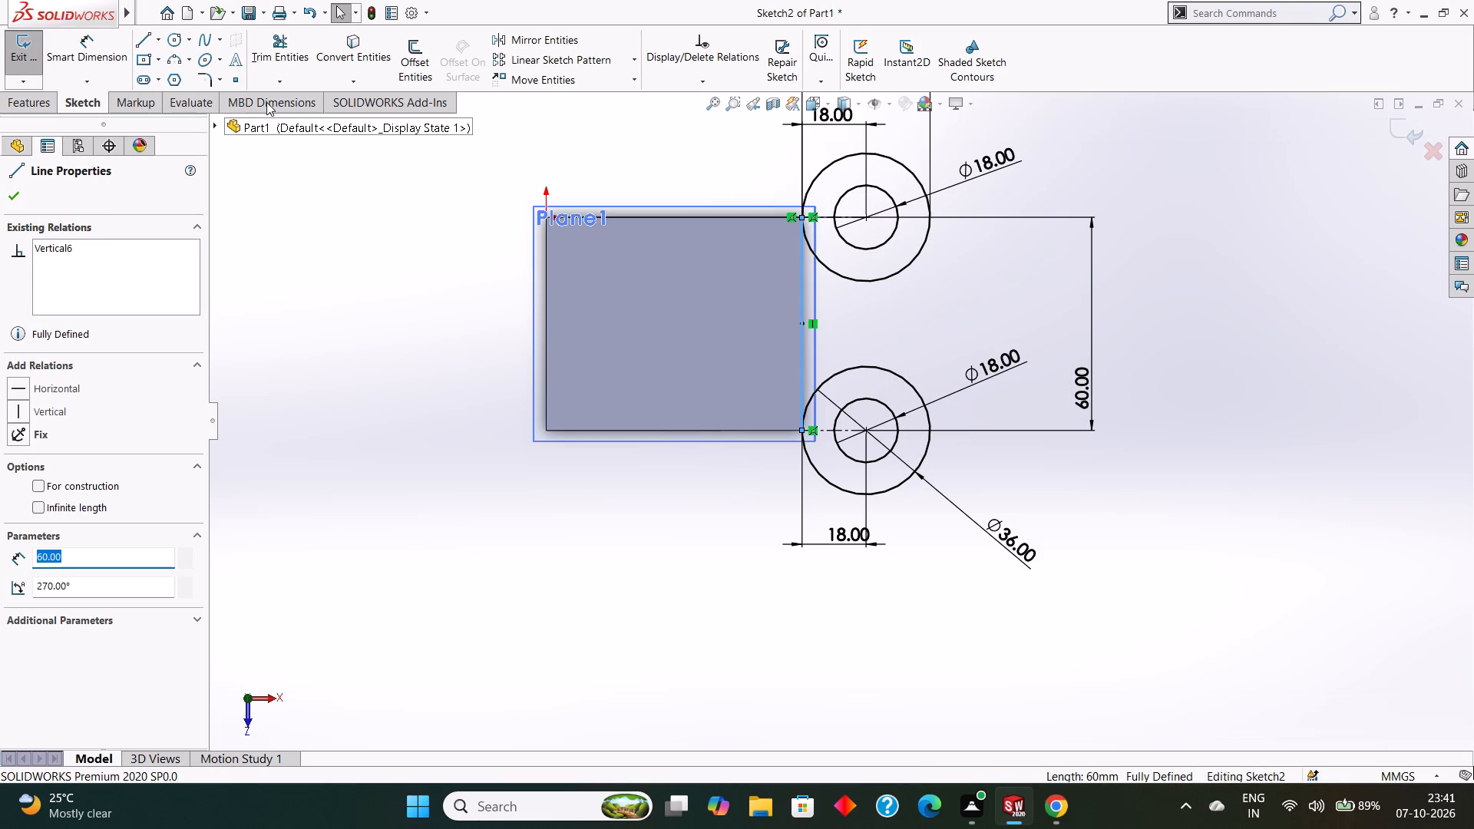
pyautogui.click(401, 52)
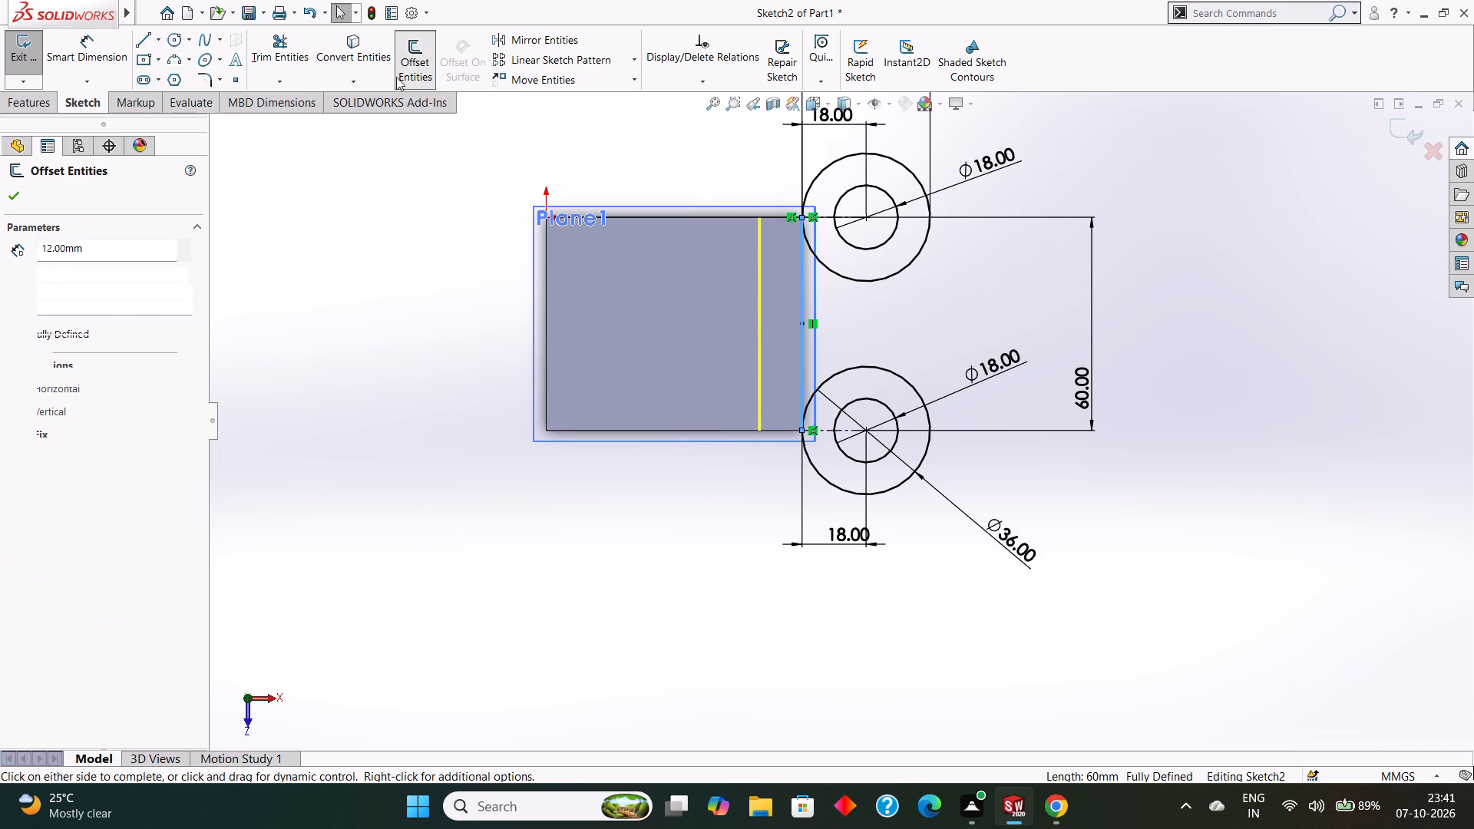
pyautogui.click(43, 289)
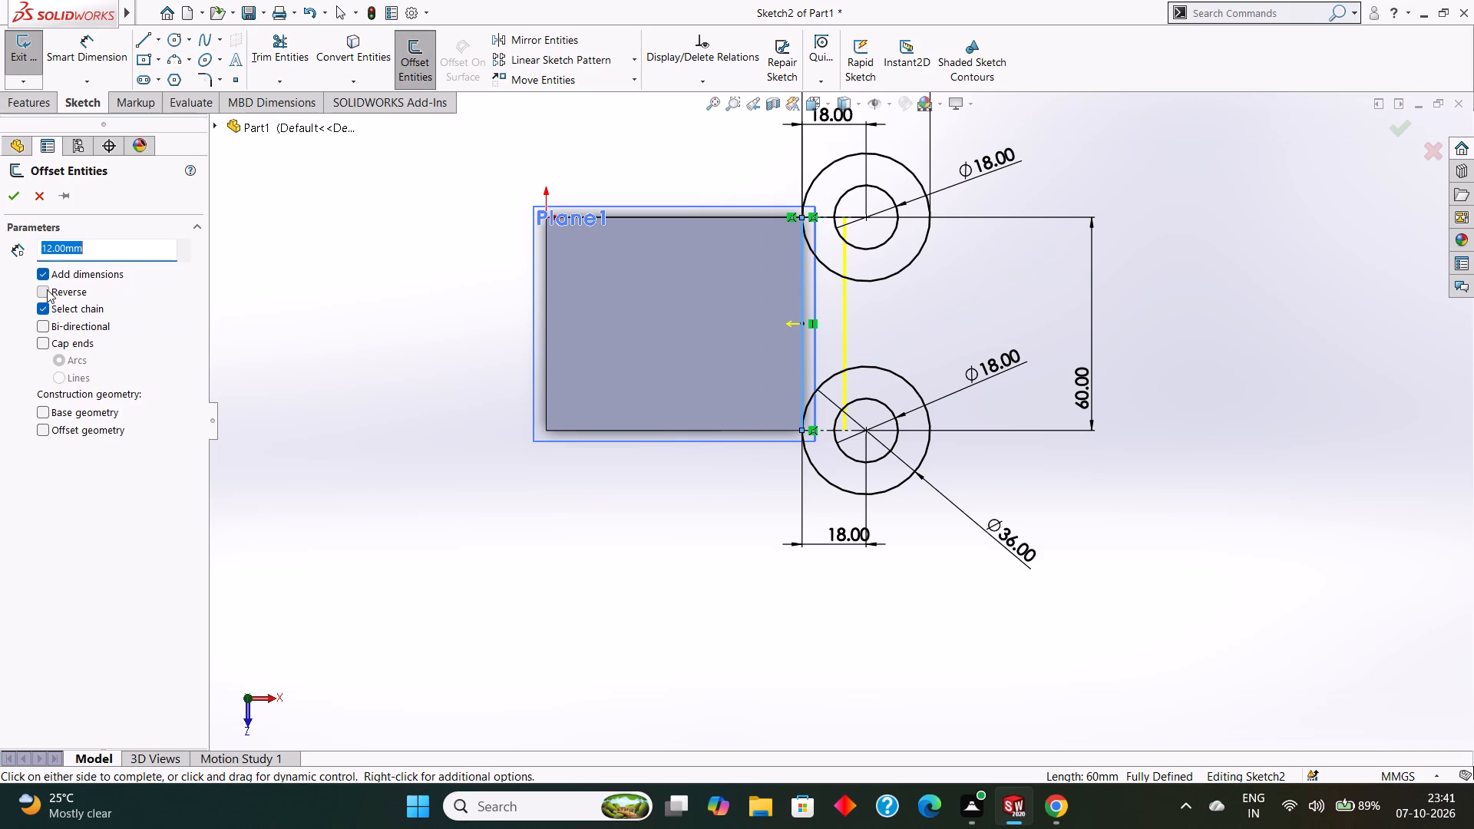
pyautogui.write('12')
pyautogui.press('Return')
pyautogui.click(10, 197)
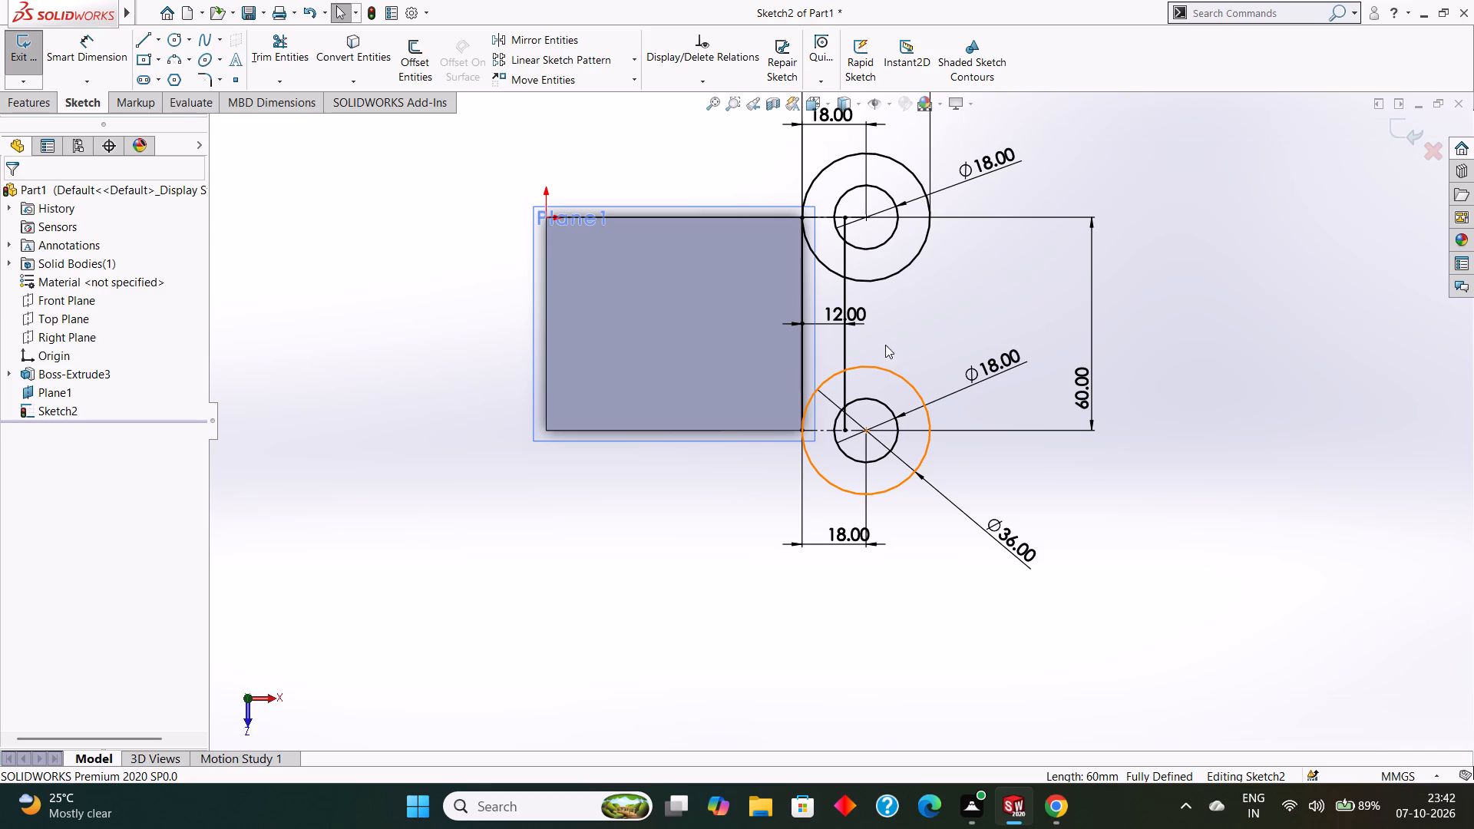
# Draw a circle of 5 mm radius in the open space between the two 36 mm circles, beyond the offset line.
pyautogui.click(181, 35)
pyautogui.scroll(-2, 913, 328)
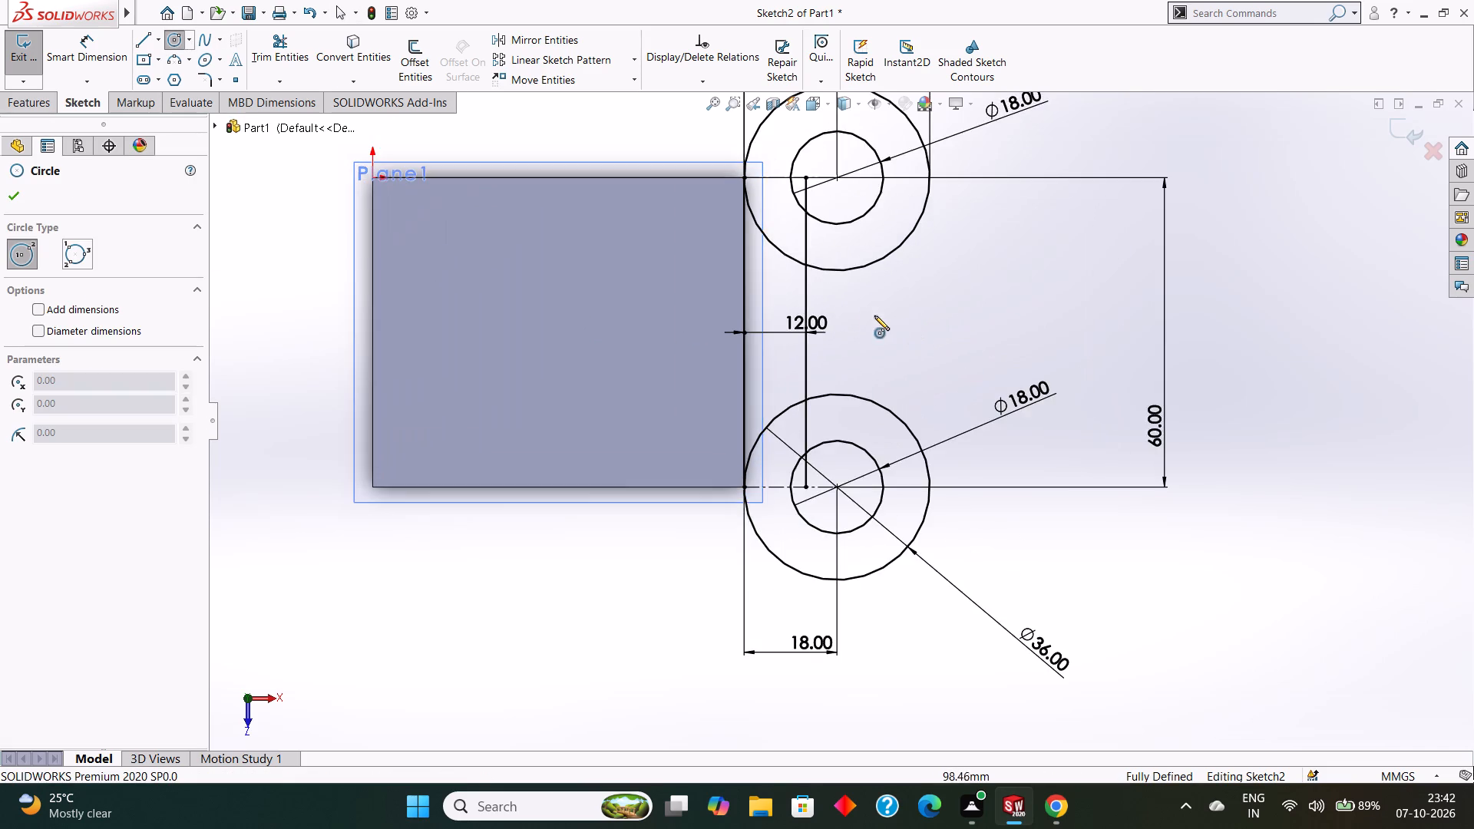
pyautogui.scroll(-3, 858, 303)
pyautogui.click(892, 349)
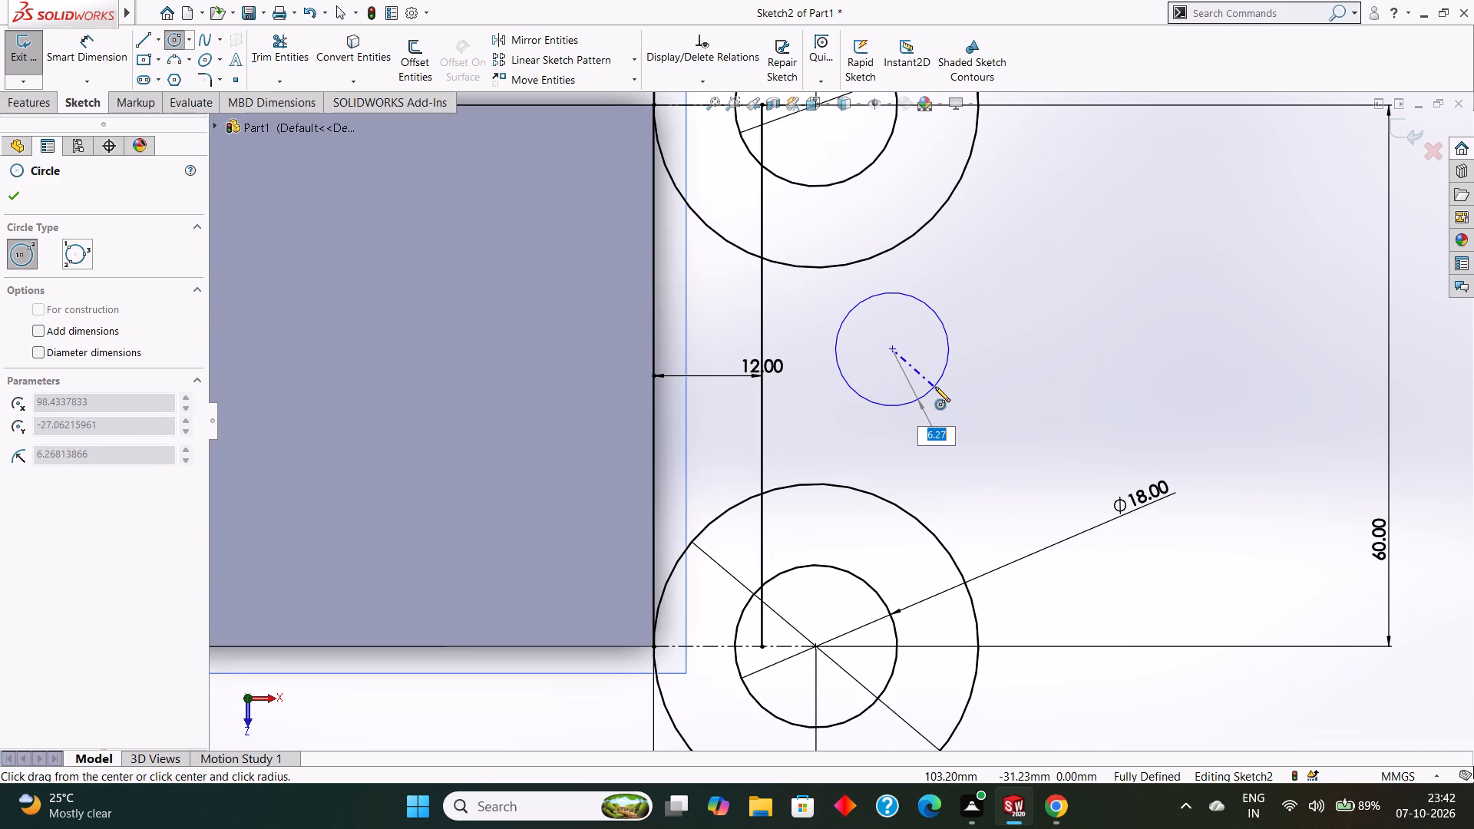
pyautogui.press('5')
pyautogui.press('Return')
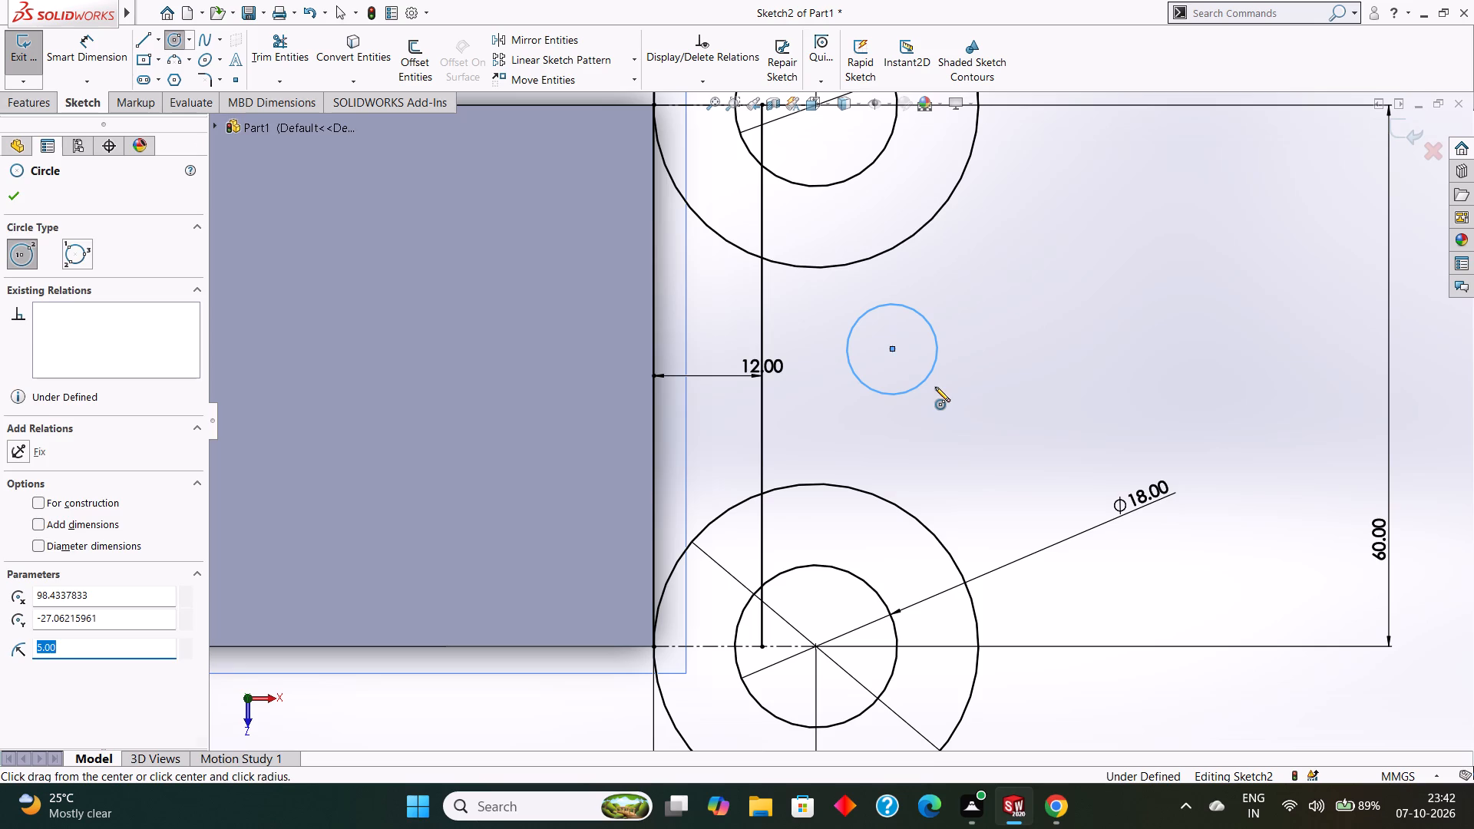
pyautogui.press('Escape')
pyautogui.press('Escape')
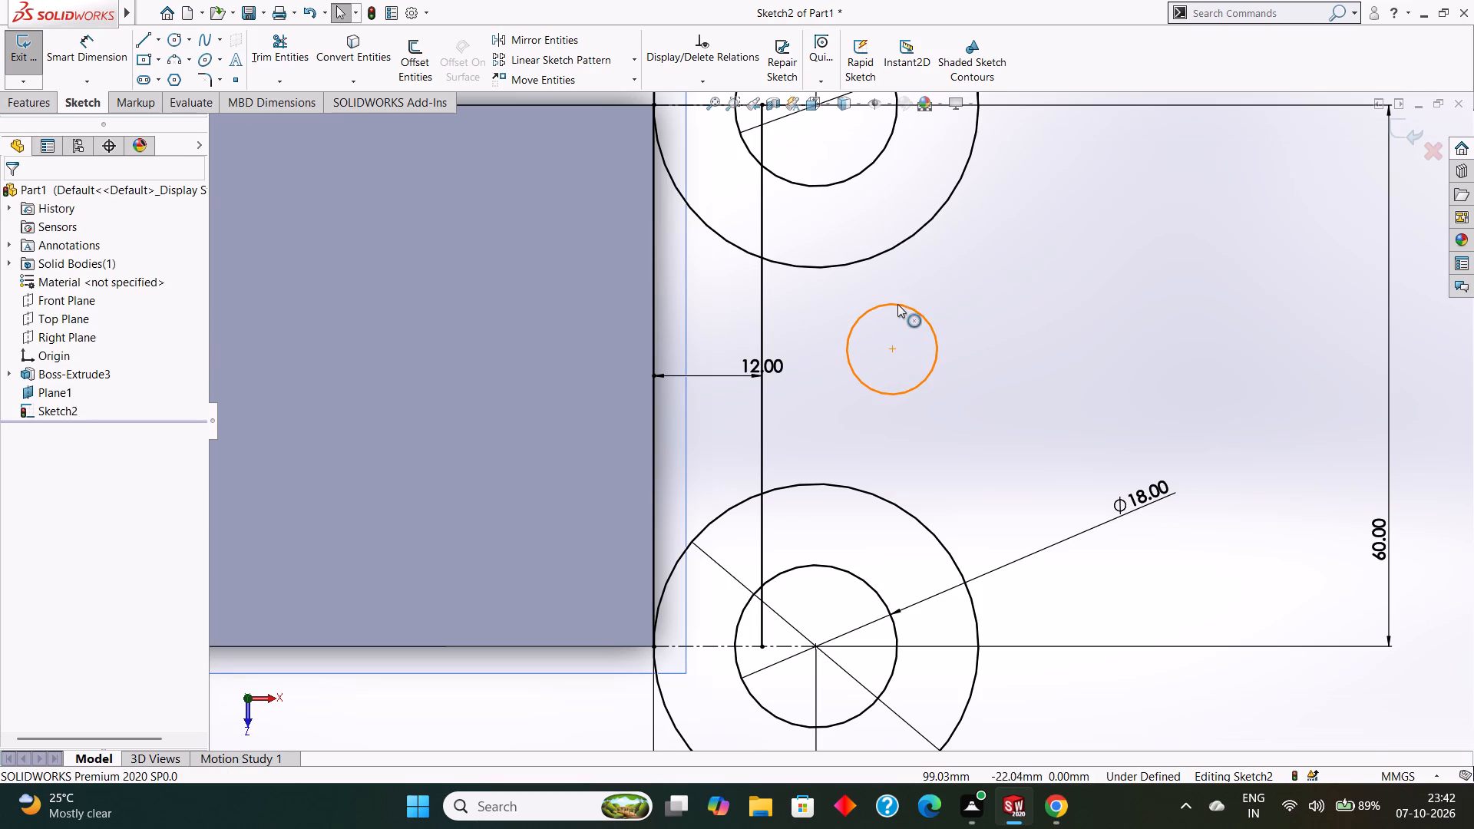
# Make the 5 mm radius circle tangent to the upper 36 mm circle and to the 12 mm offset line.
pyautogui.click(897, 304)
pyautogui.keyDown('ctrl'); pyautogui.click(843, 266); pyautogui.keyUp('ctrl')
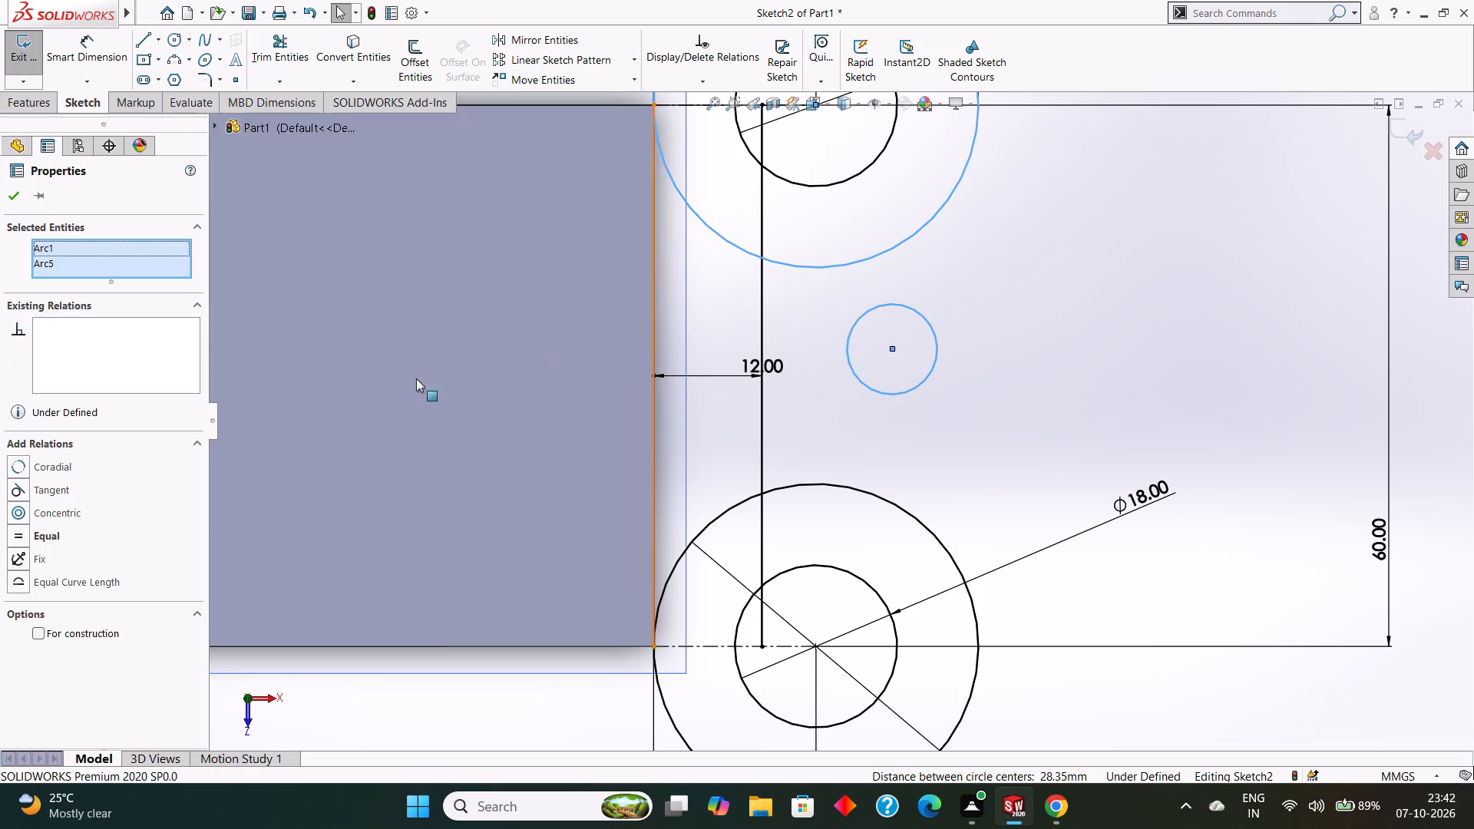
pyautogui.click(62, 487)
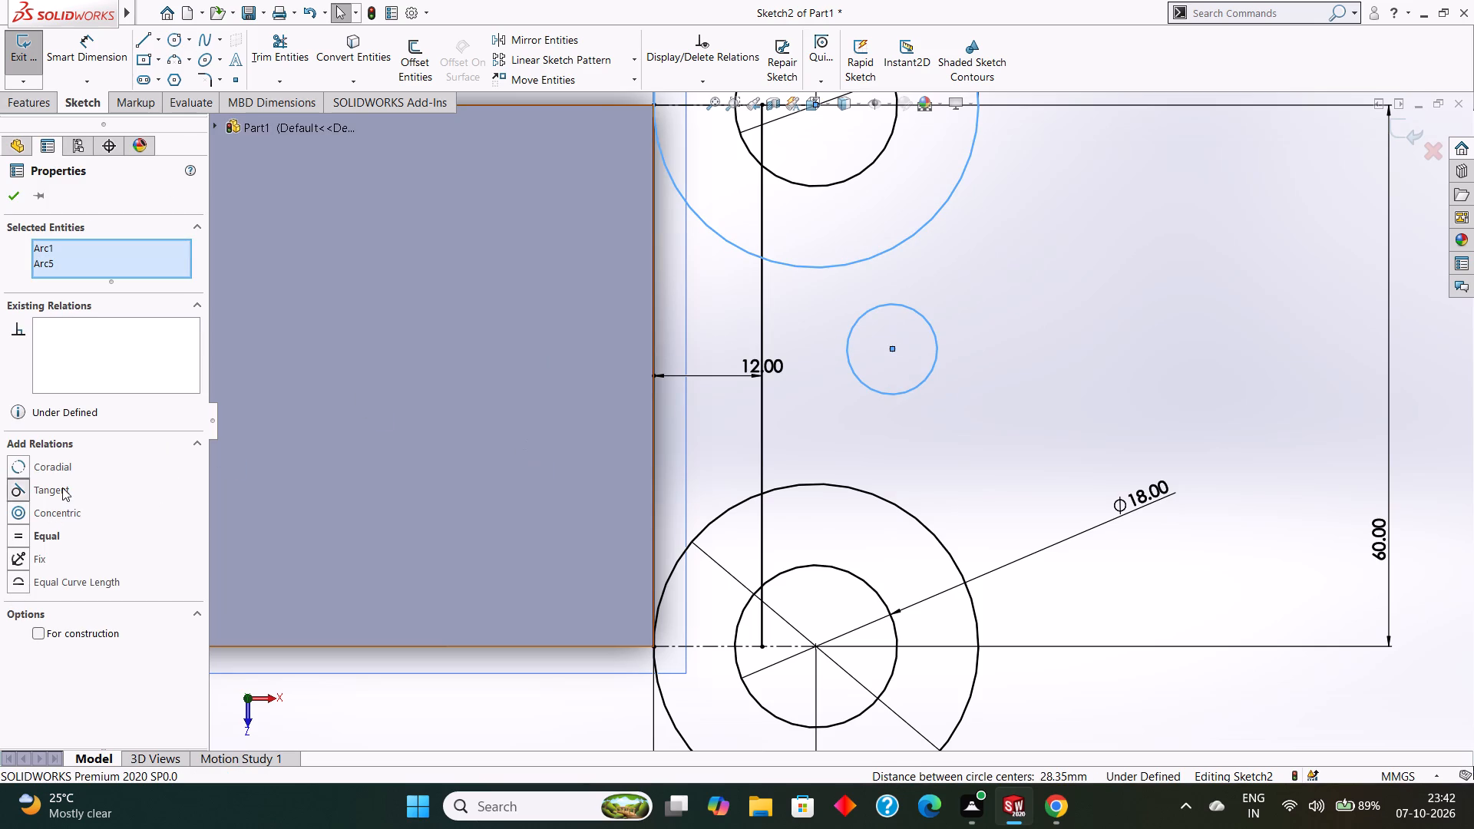
pyautogui.click(15, 203)
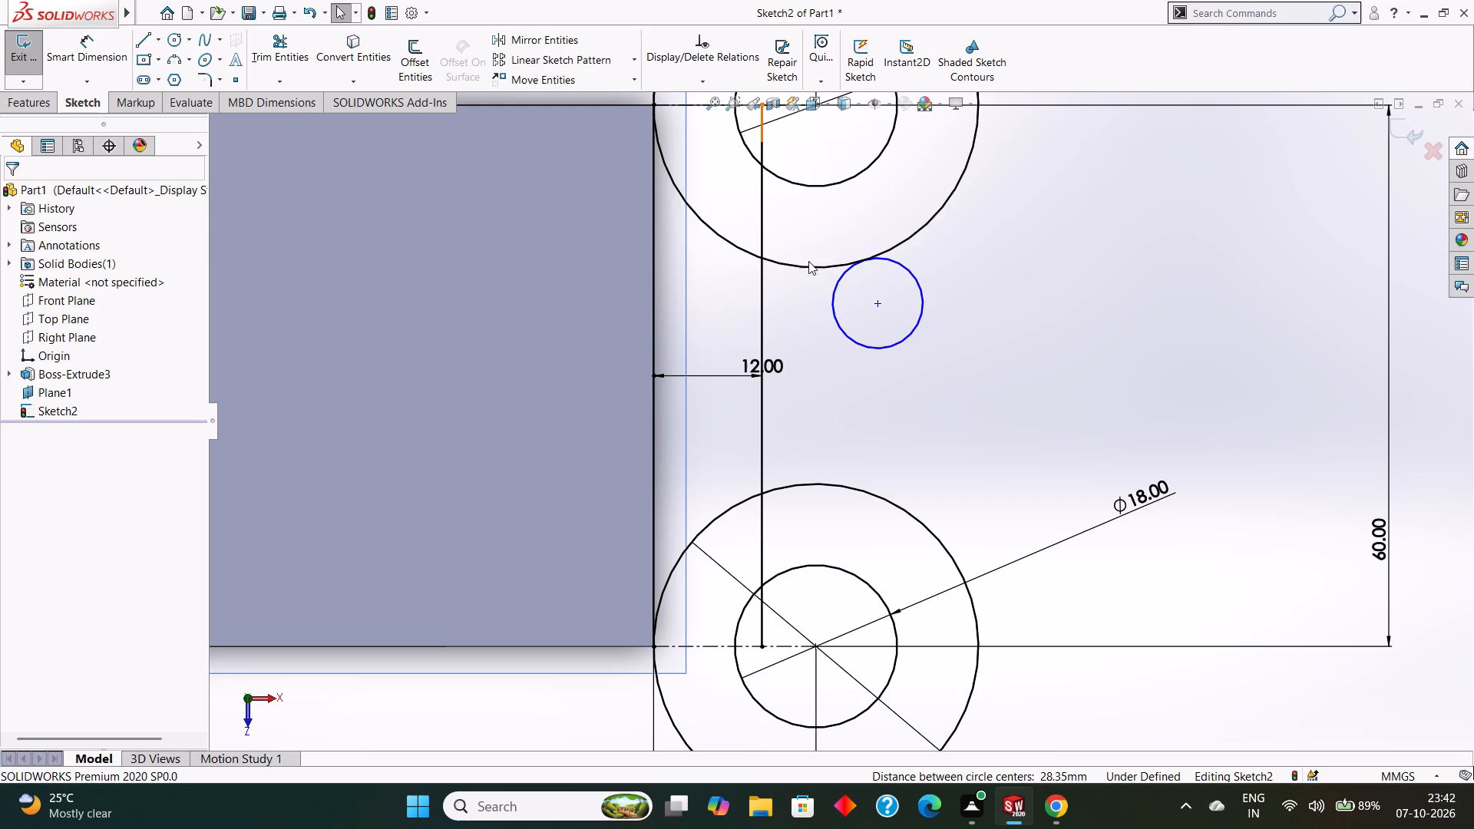
pyautogui.click(838, 286)
pyautogui.keyDown('ctrl'); pyautogui.click(764, 316); pyautogui.keyUp('ctrl')
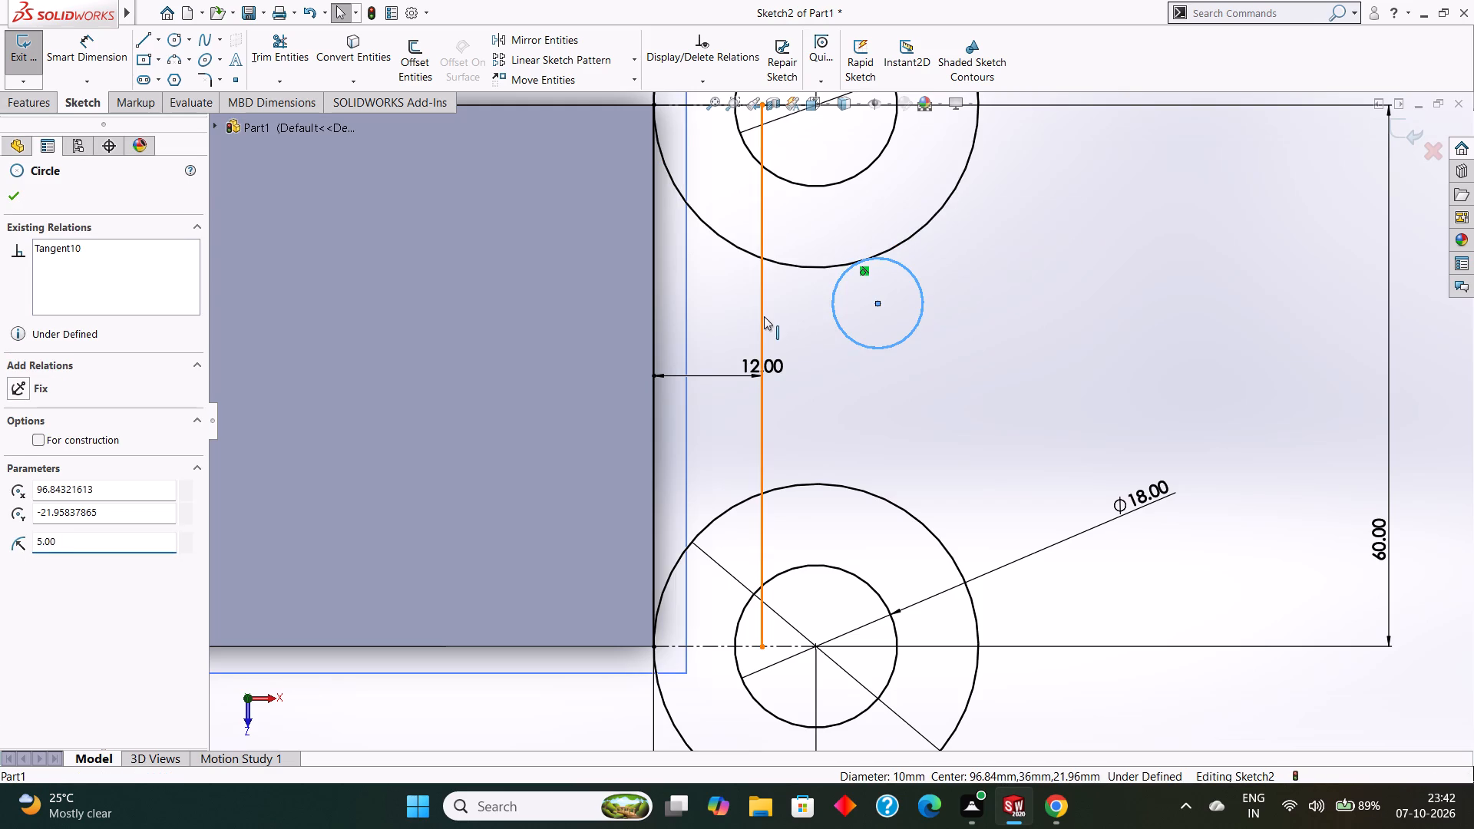
pyautogui.click(48, 461)
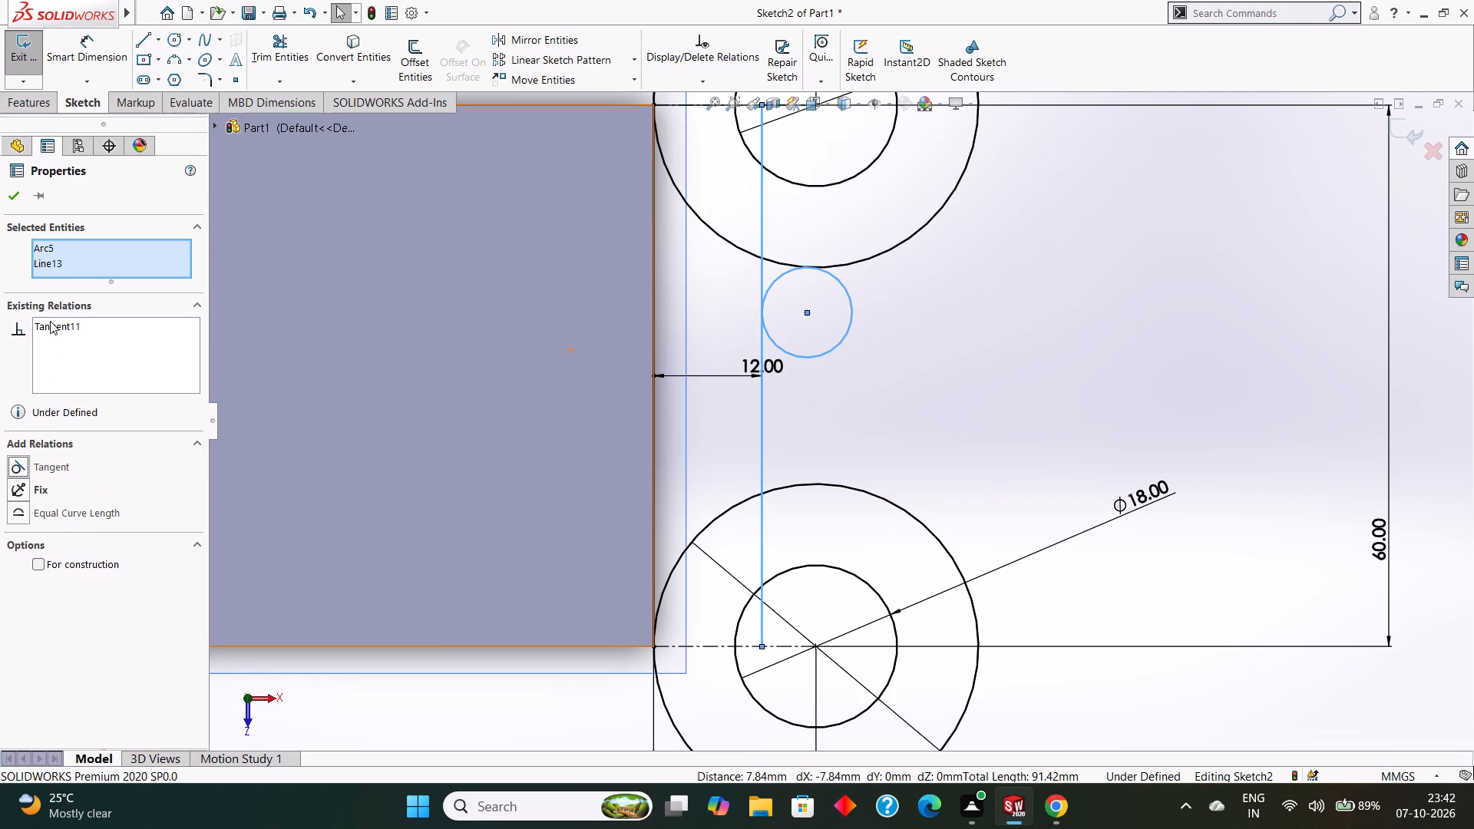
pyautogui.click(21, 197)
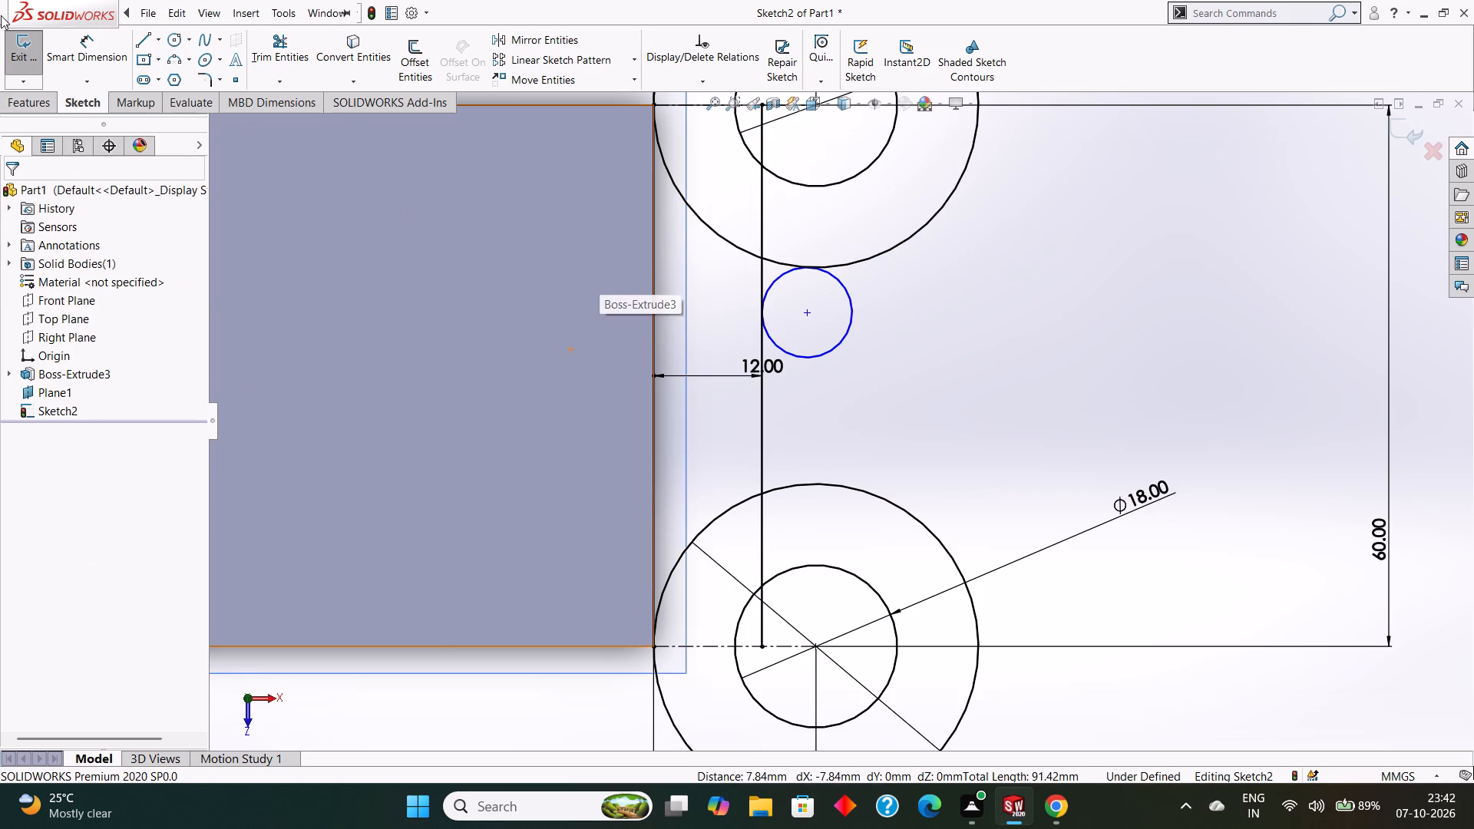
# Trim the small tangent circle to leave only the fillet arc between the upper 36 mm circle and the offset line.
pyautogui.click(288, 42)
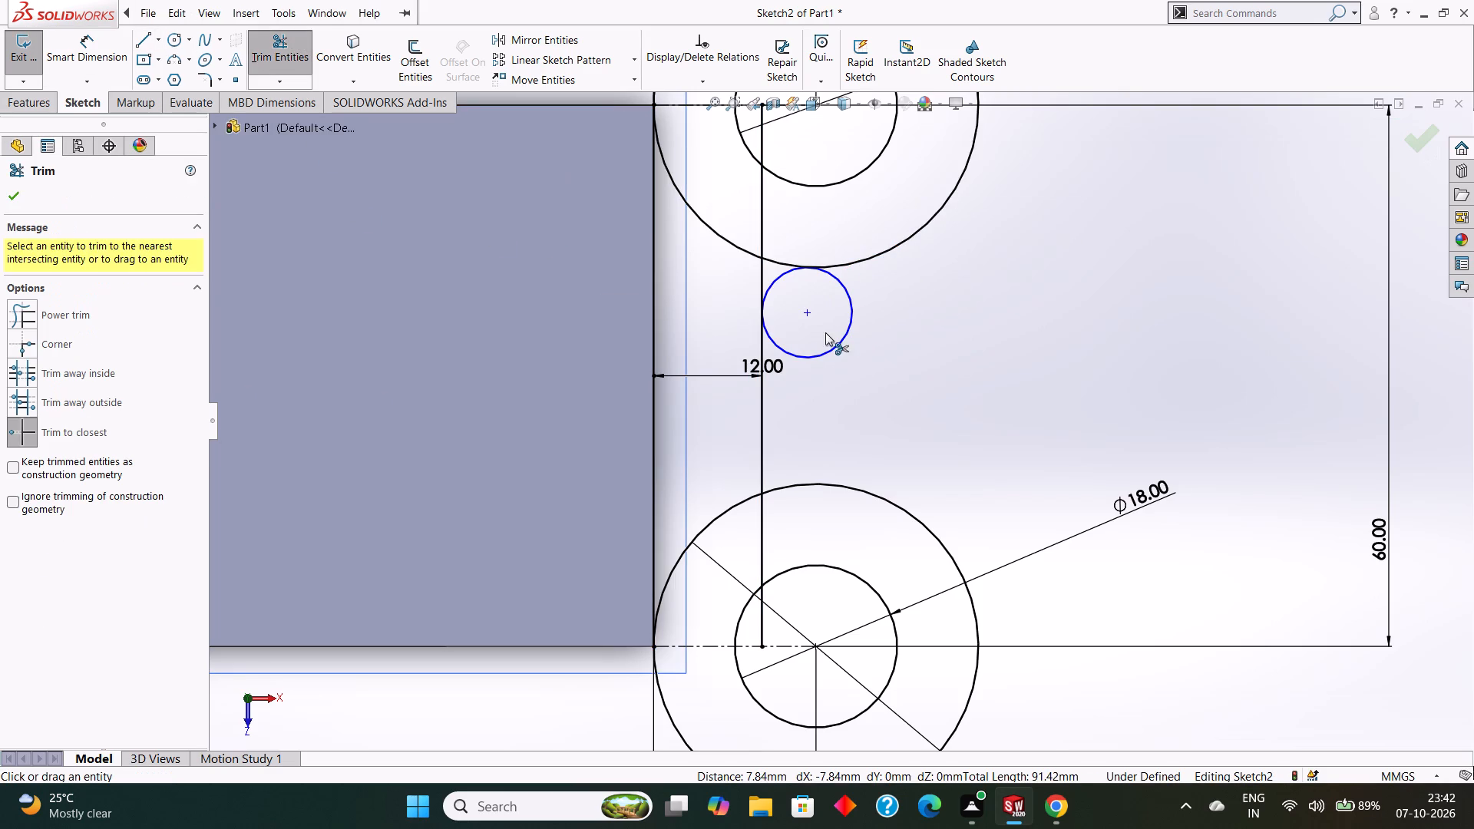
pyautogui.click(848, 332)
pyautogui.click(12, 197)
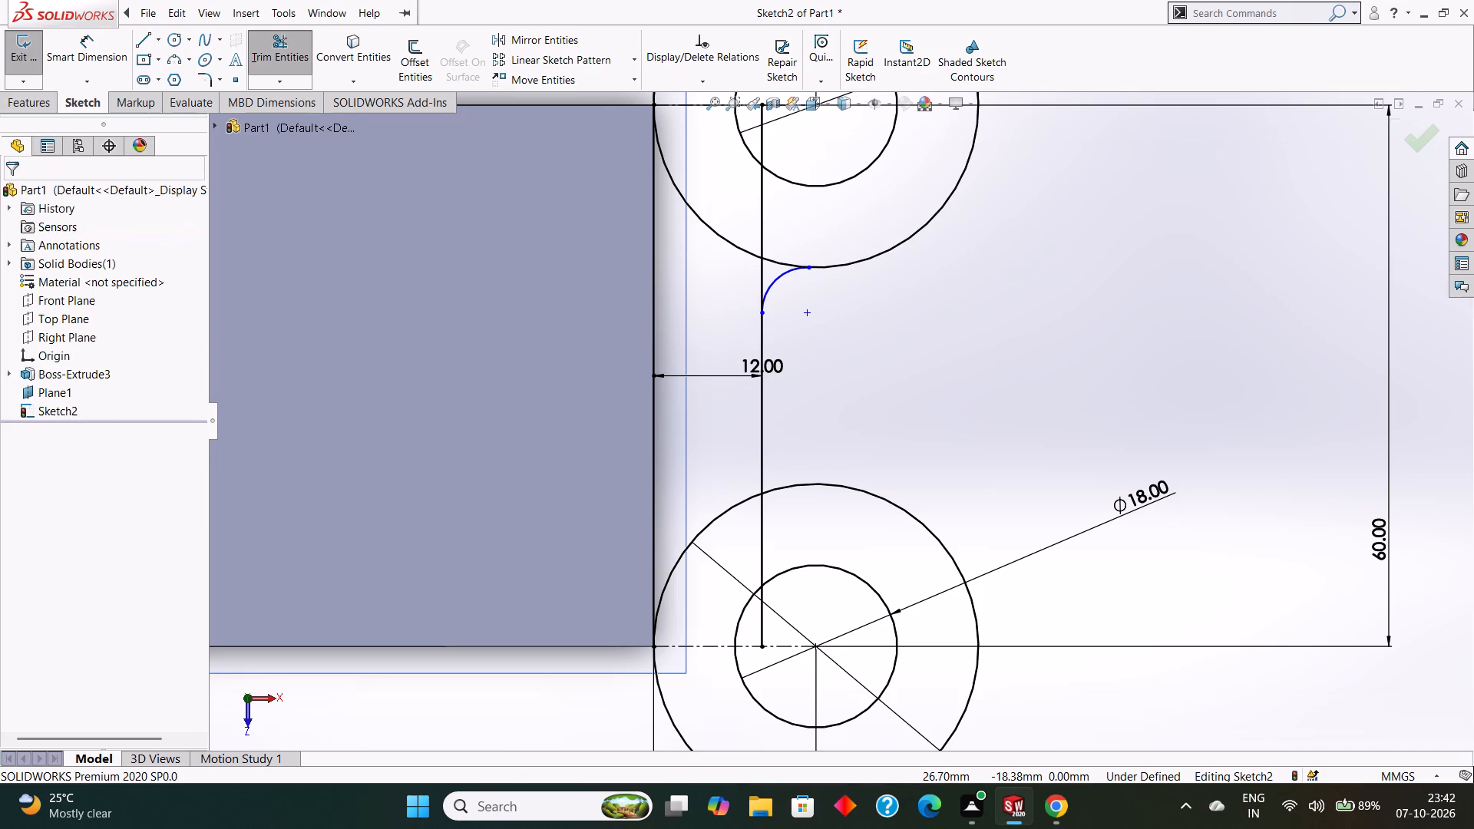
# Dimension the upper fillet arc with a 5 mm radius.
pyautogui.click(88, 57)
pyautogui.click(784, 276)
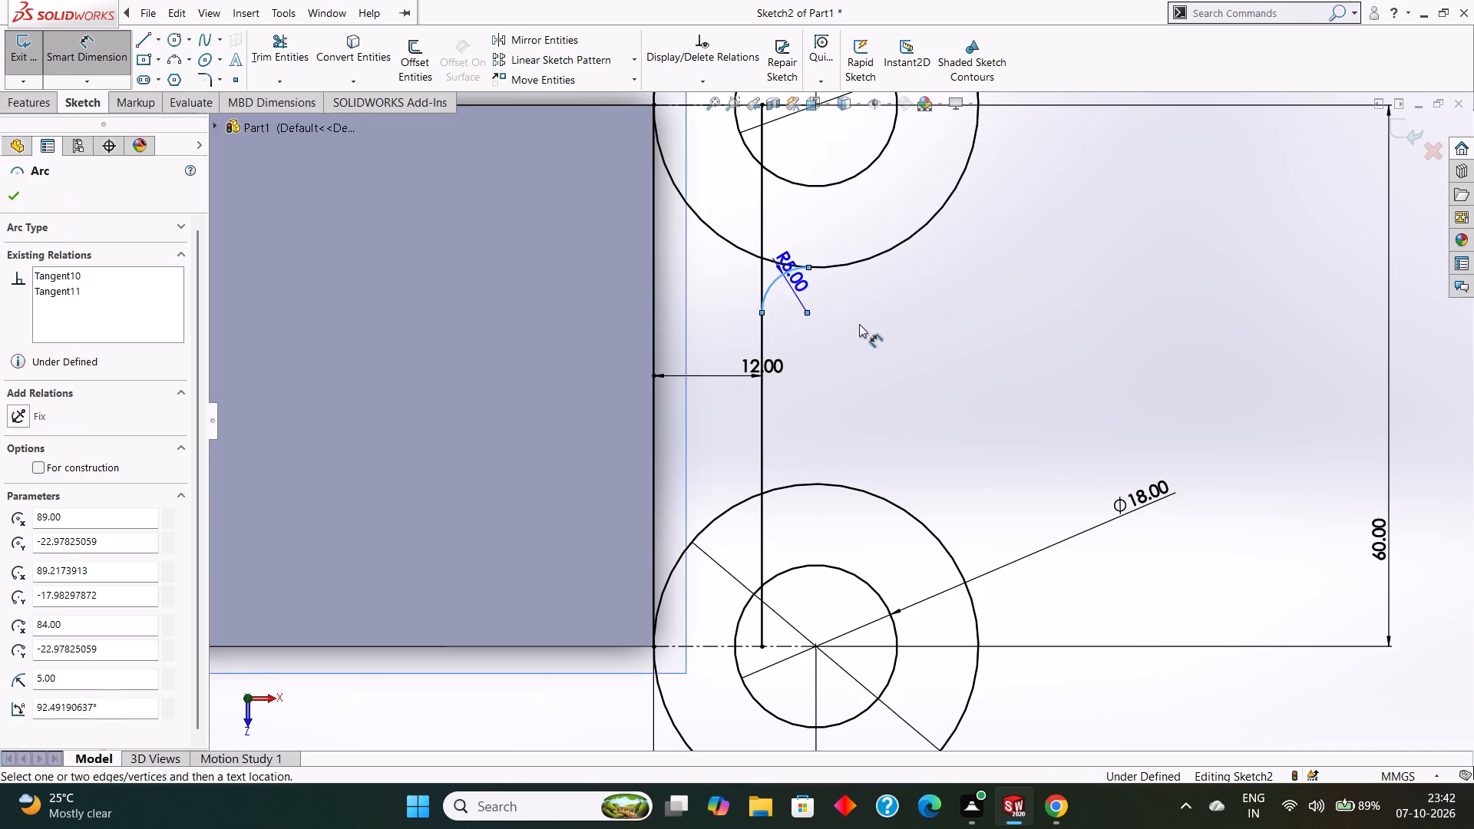
pyautogui.click(879, 363)
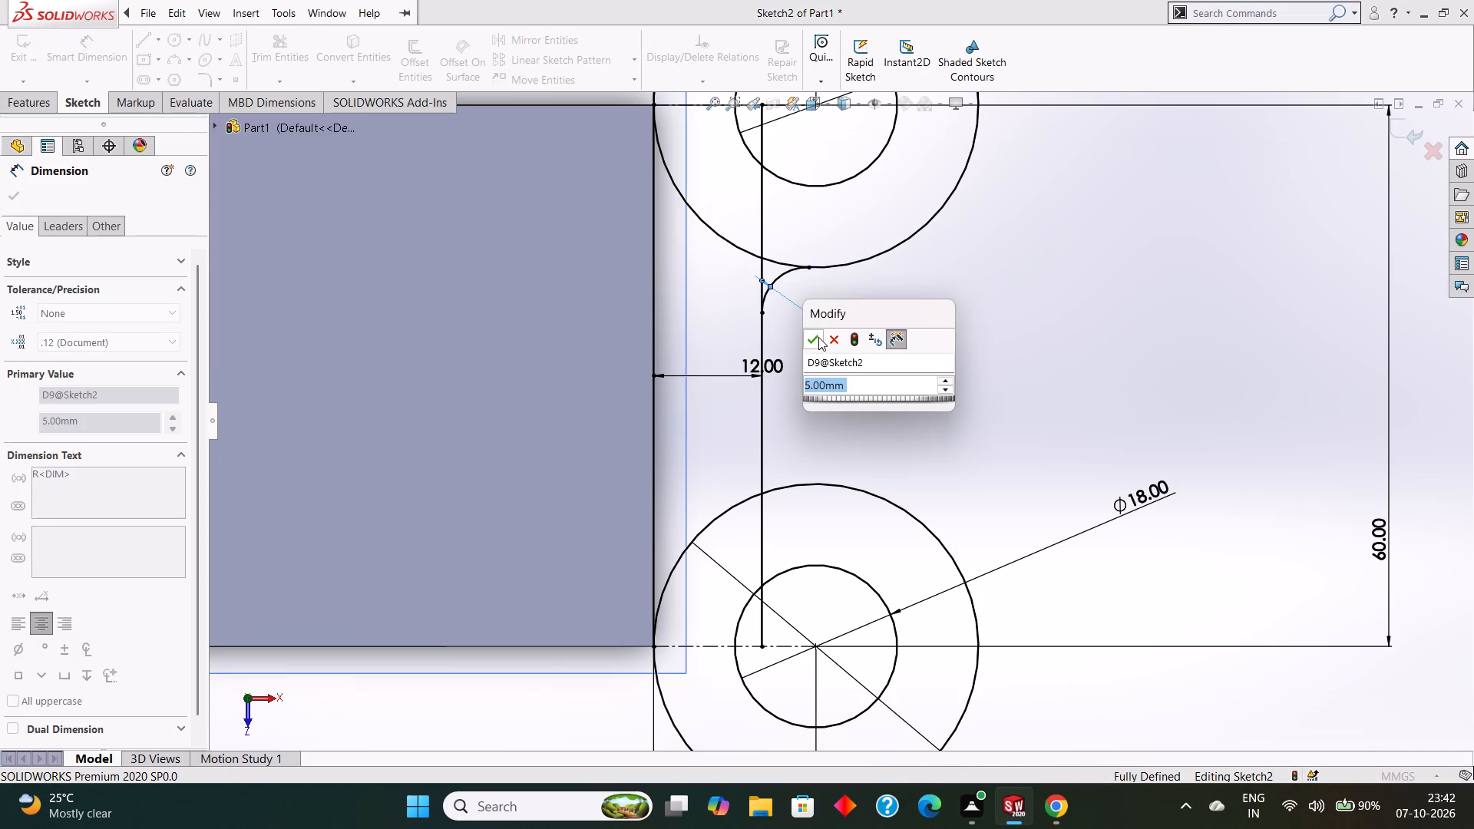
pyautogui.click(818, 337)
pyautogui.click(12, 197)
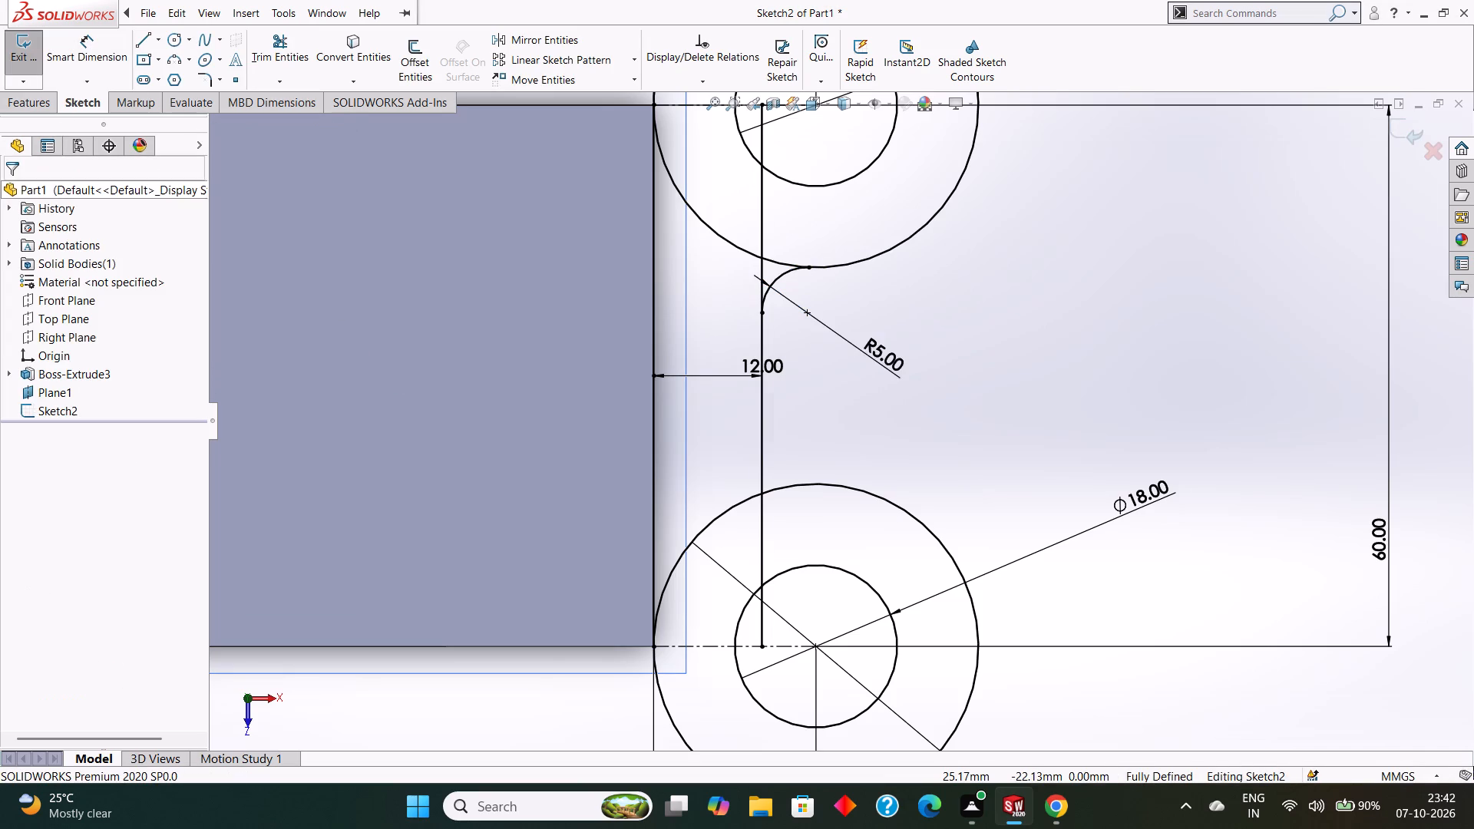
# Draw a second circle of 5 mm radius in the open space just above the lower 36 mm circle.
pyautogui.click(180, 41)
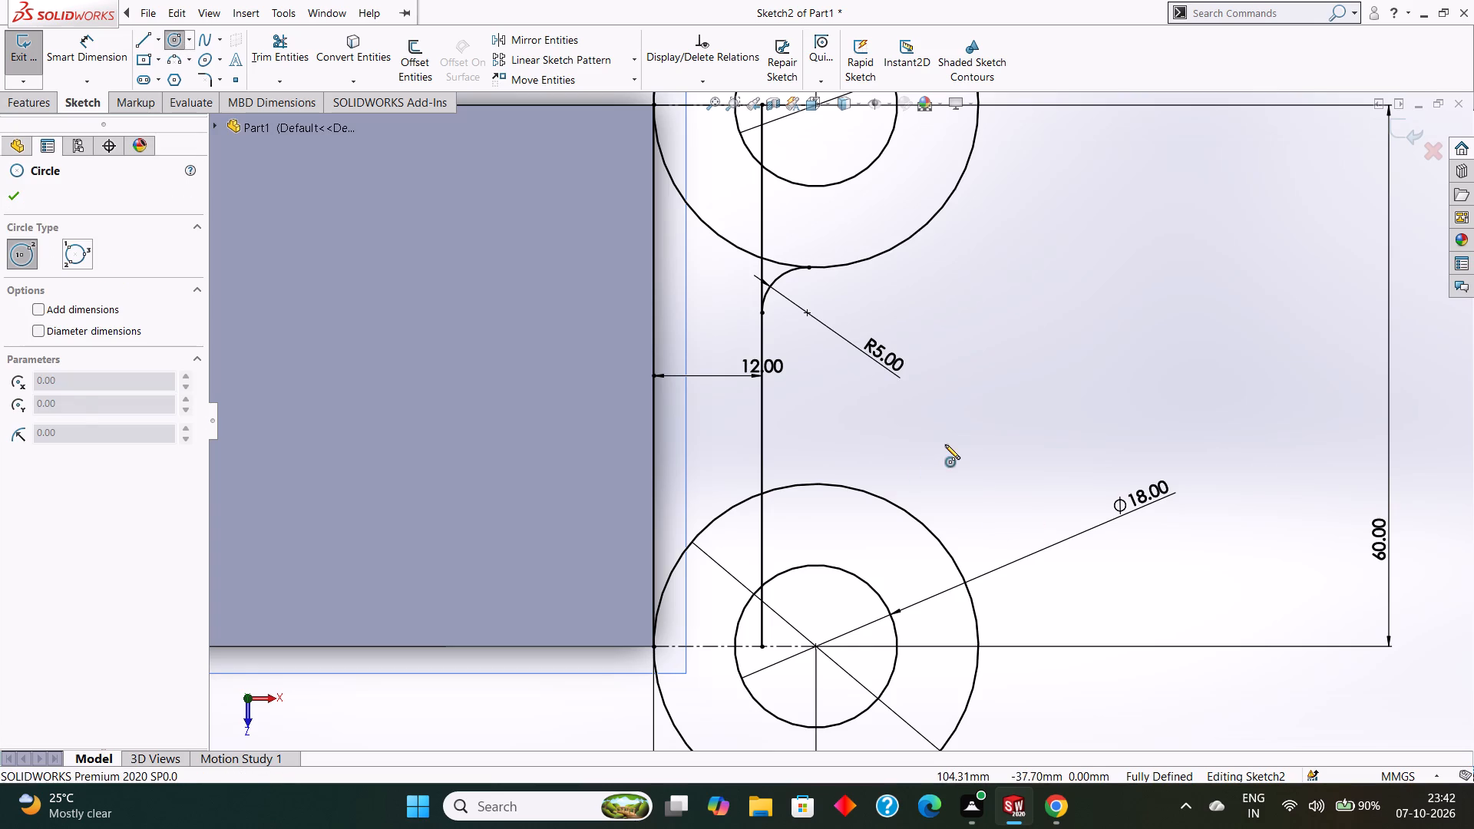
pyautogui.click(945, 441)
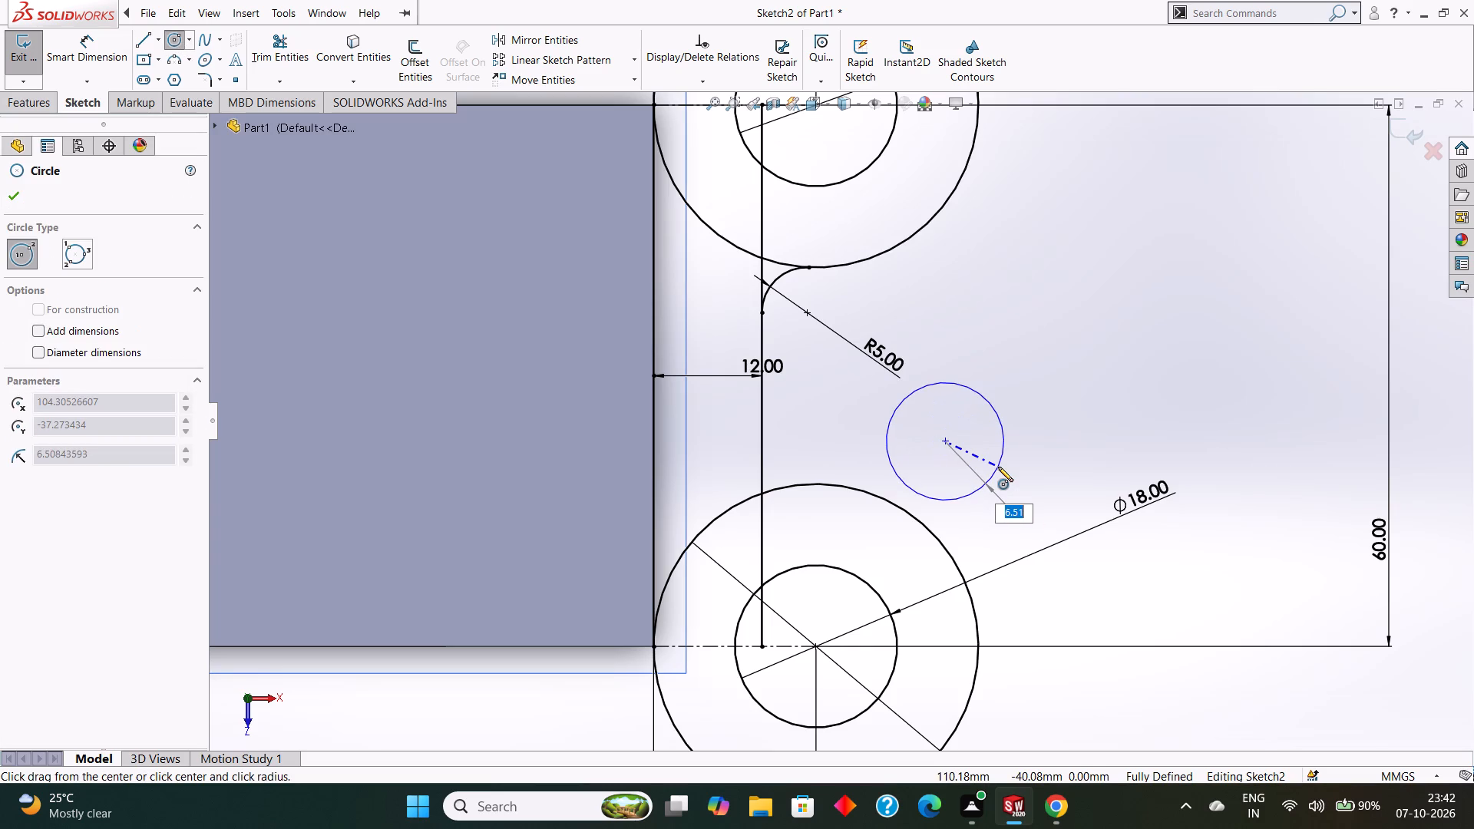
pyautogui.press('5')
pyautogui.press('Return')
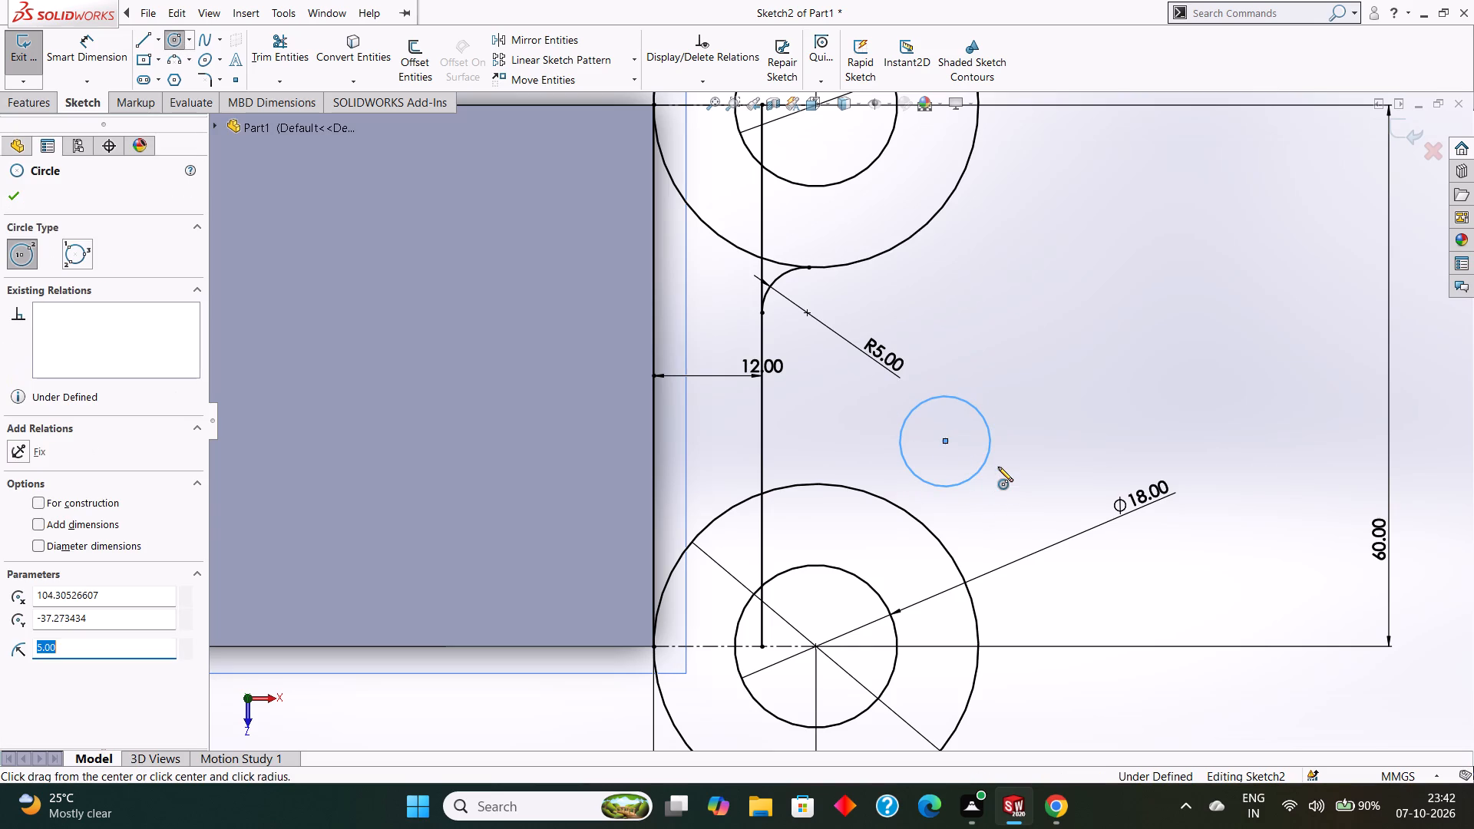
pyautogui.press('Escape')
pyautogui.press('Escape')
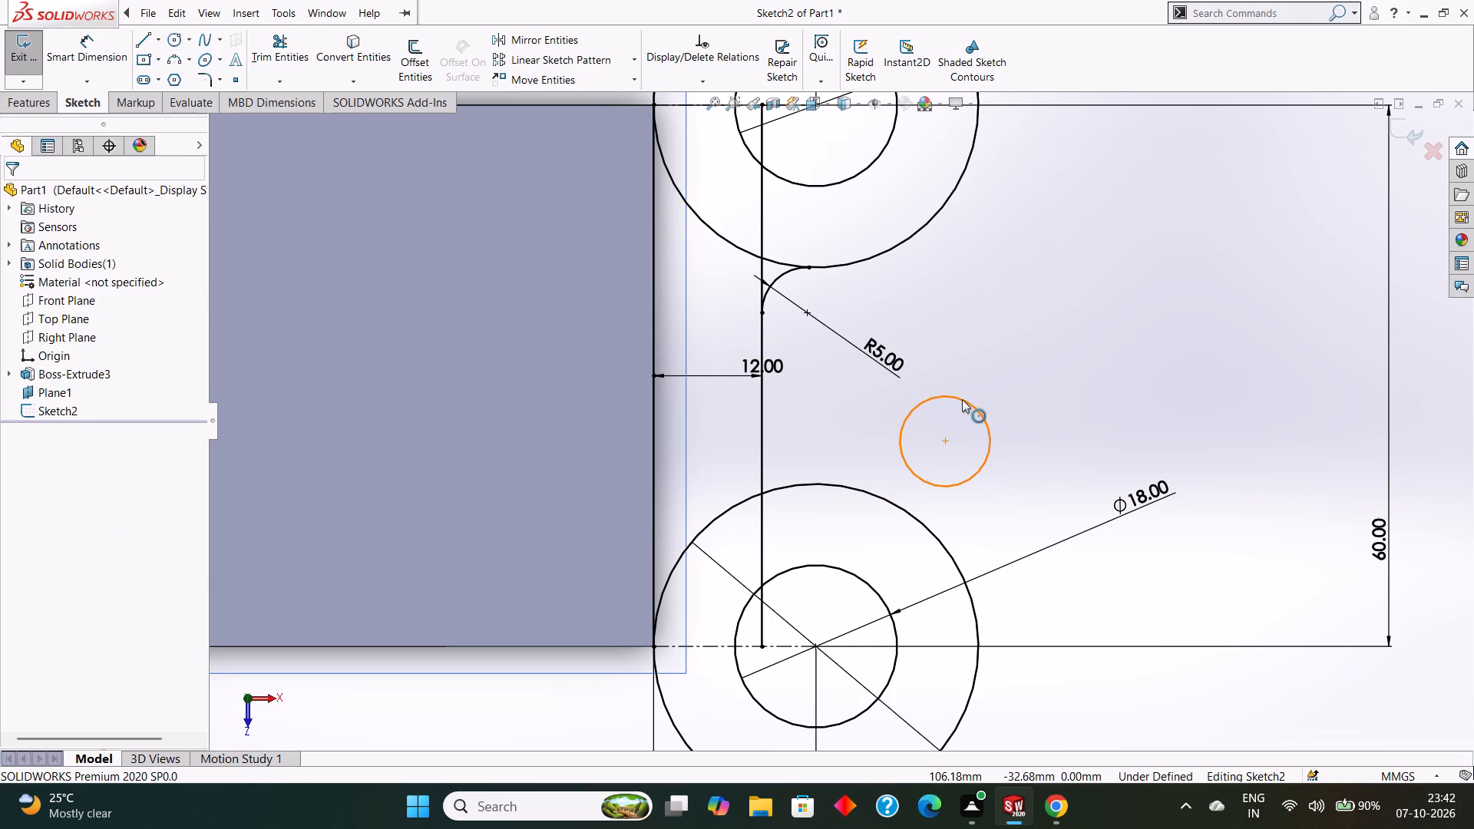
# Make the second 5 mm radius circle tangent to the offset line and to the lower 36 mm circle.
pyautogui.click(962, 398)
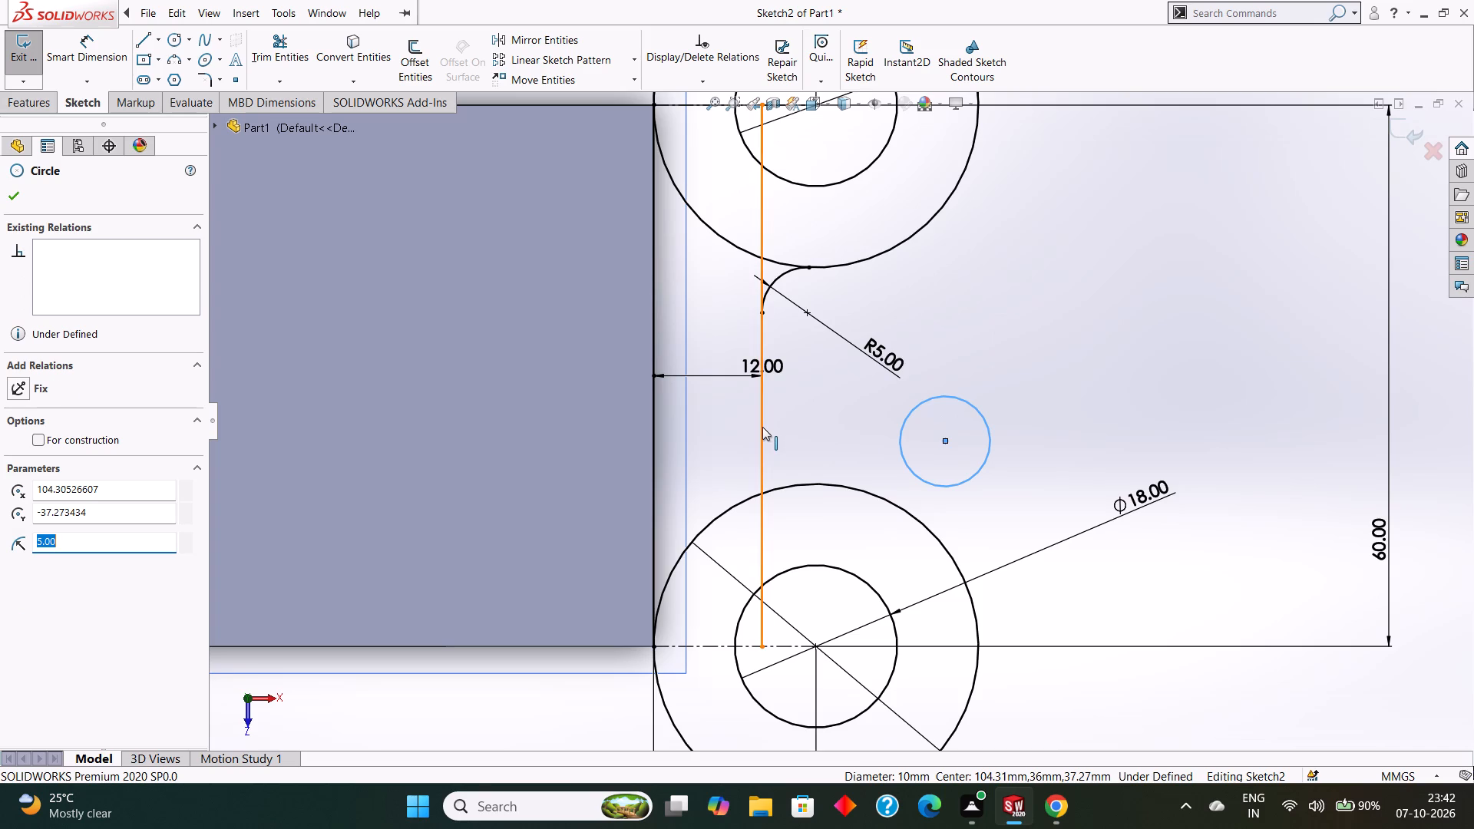
pyautogui.keyDown('ctrl'); pyautogui.click(762, 427); pyautogui.keyUp('ctrl')
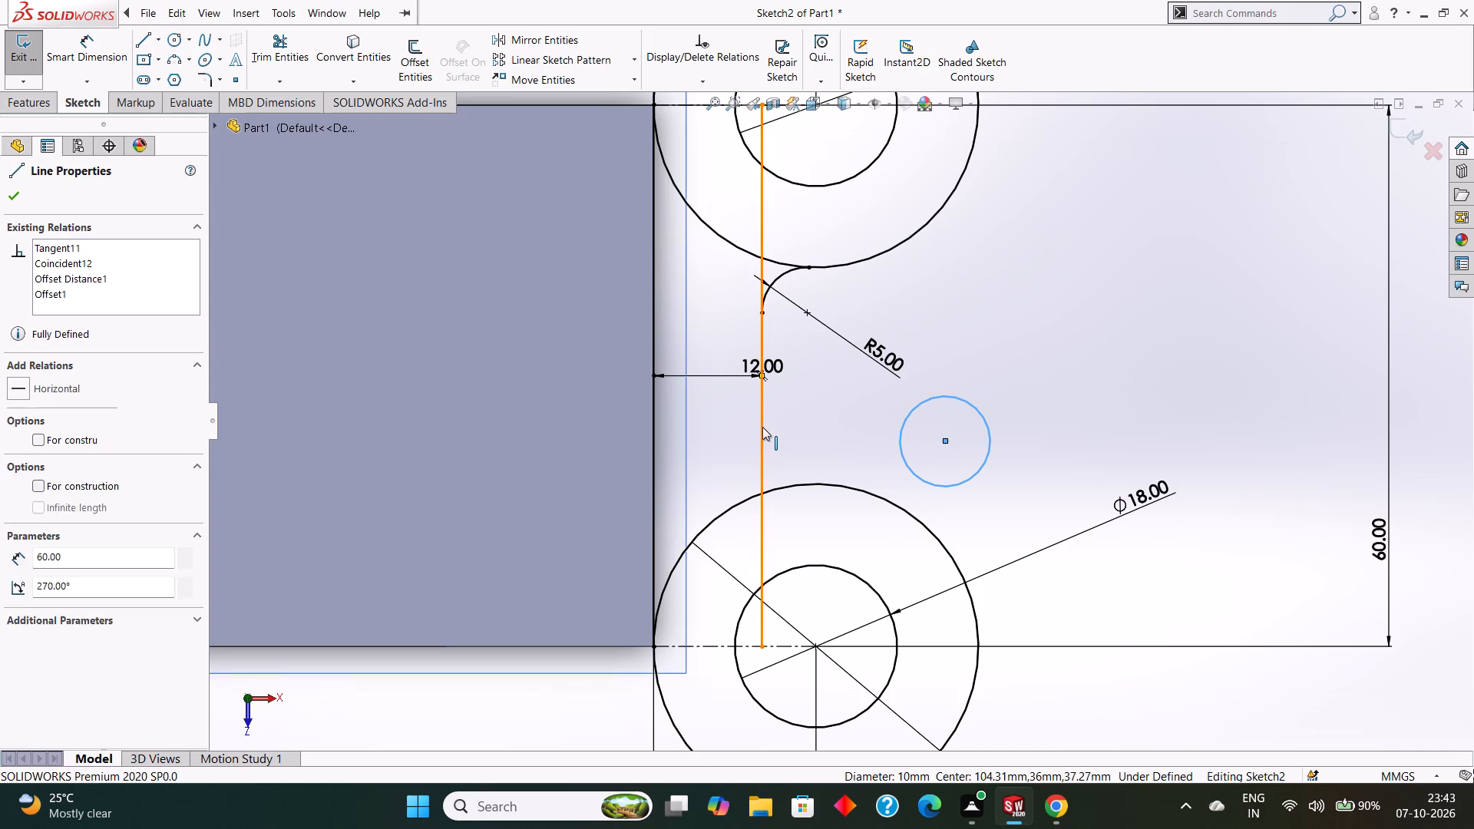
pyautogui.click(62, 465)
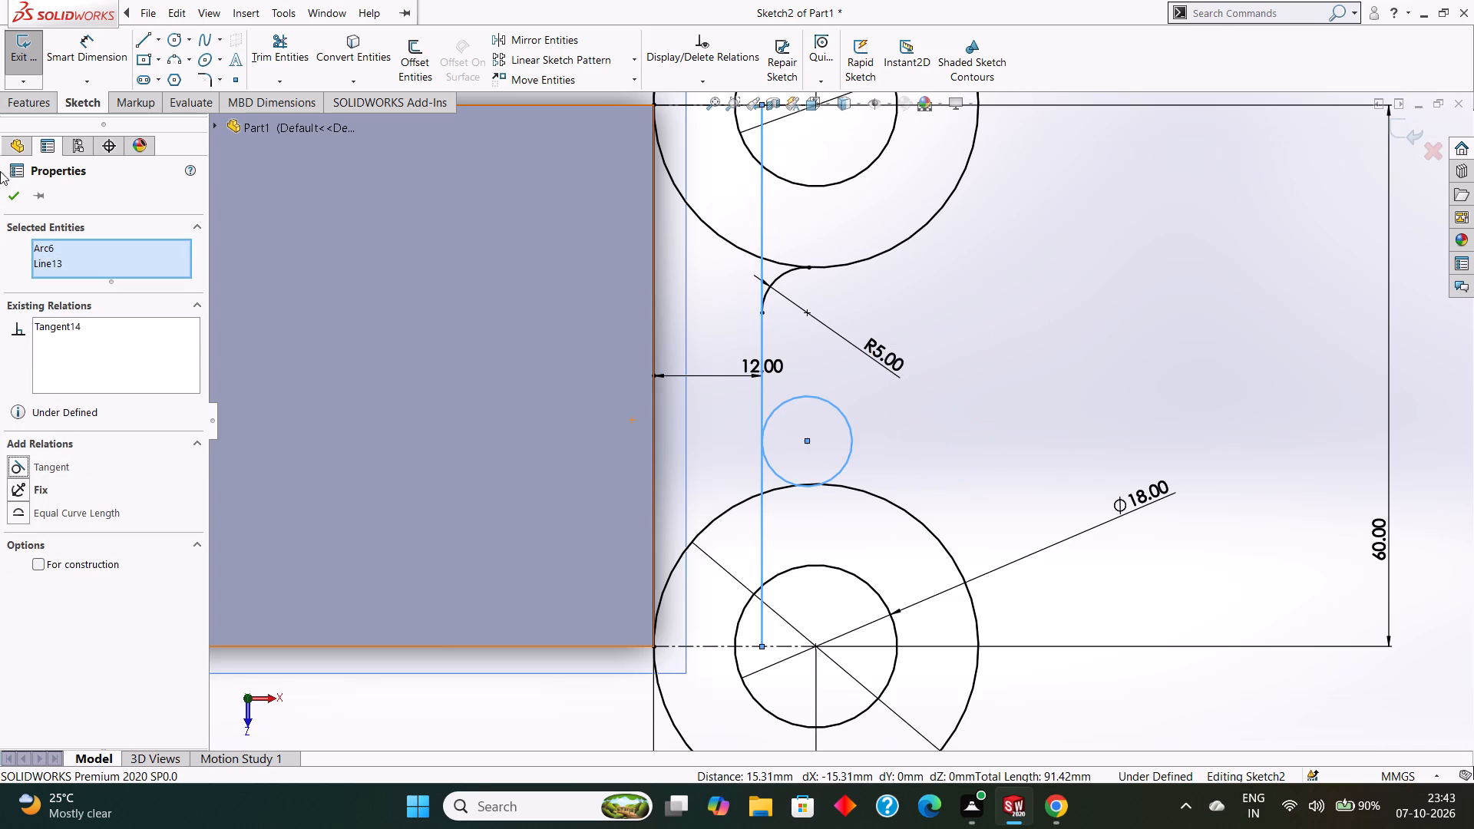
pyautogui.click(23, 194)
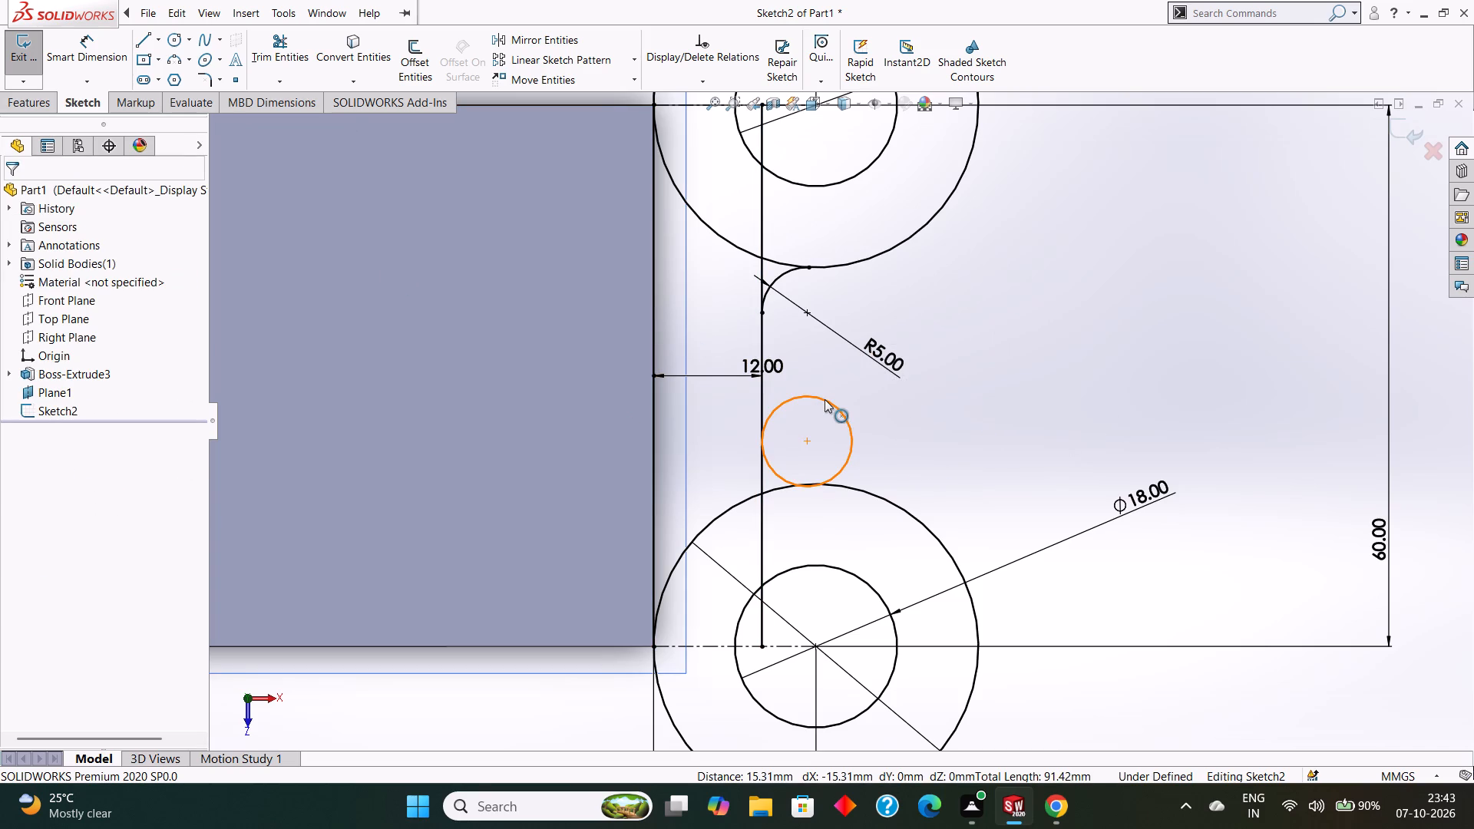
pyautogui.click(825, 399)
pyautogui.keyDown('ctrl'); pyautogui.click(868, 492); pyautogui.keyUp('ctrl')
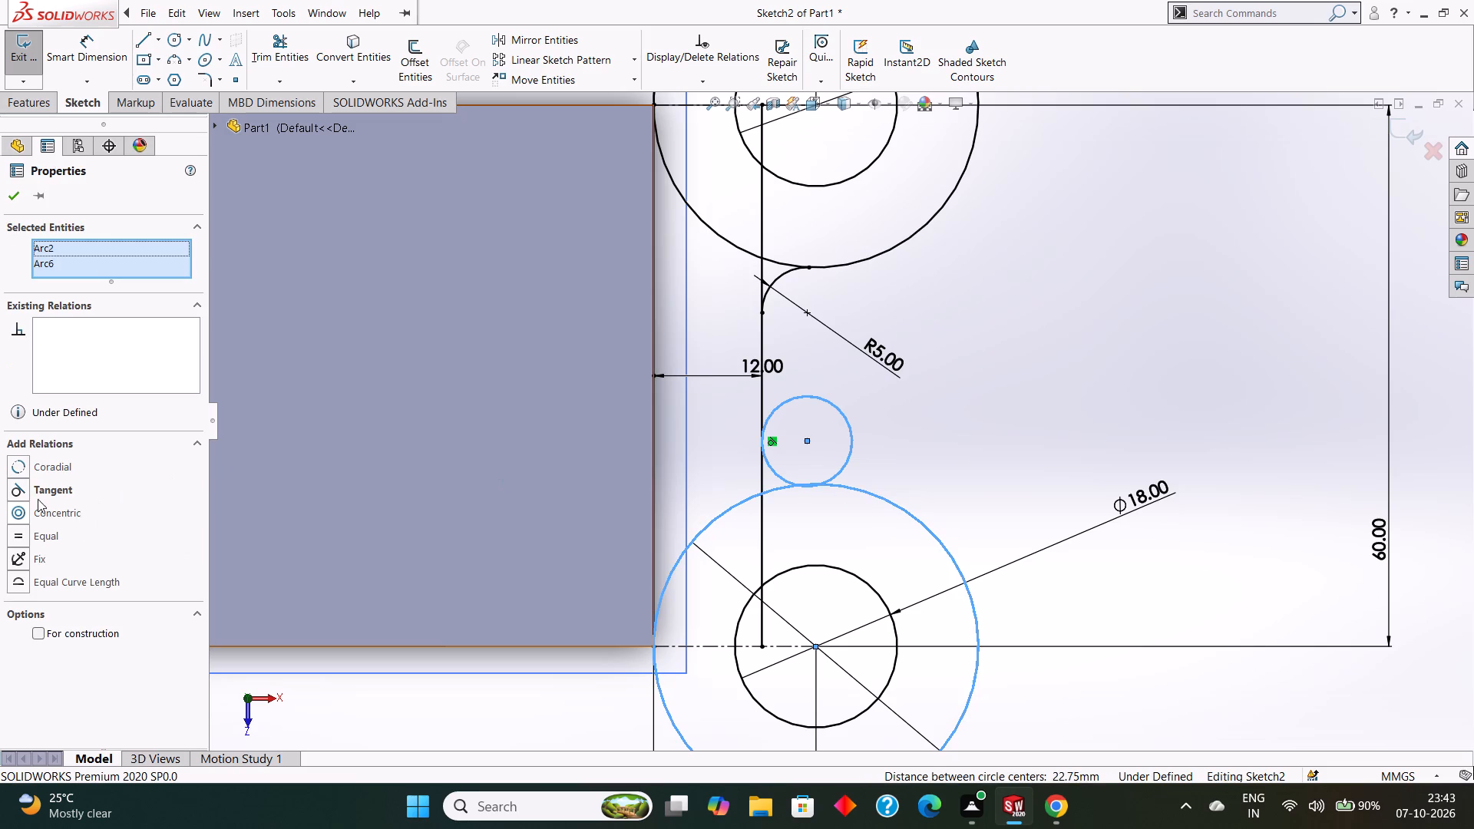
pyautogui.click(51, 490)
pyautogui.click(21, 196)
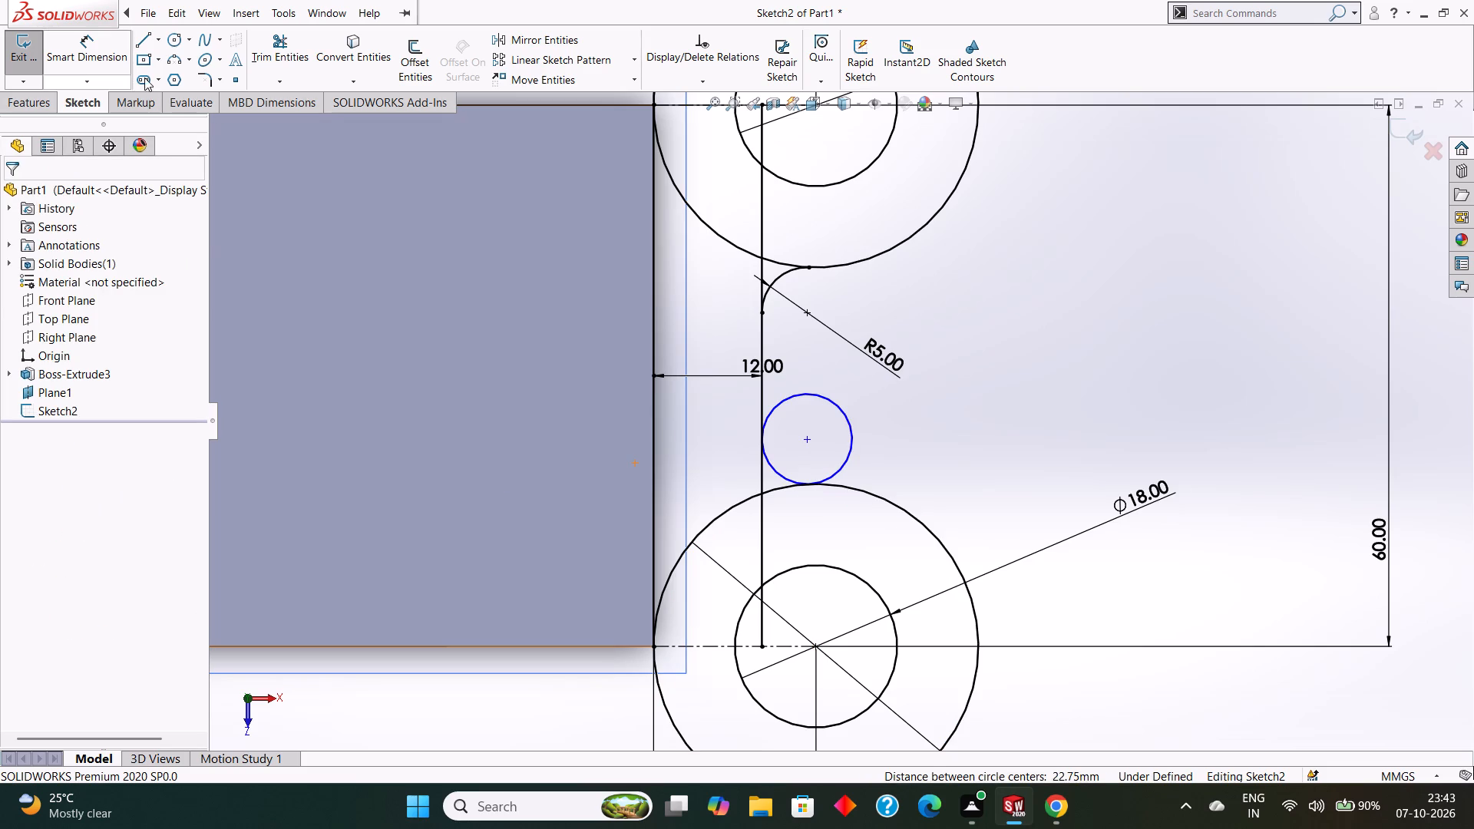
# Trim the lower small tangent circle to leave only the fillet arc between the offset line and the lower 36 mm circle.
pyautogui.click(260, 41)
pyautogui.click(809, 396)
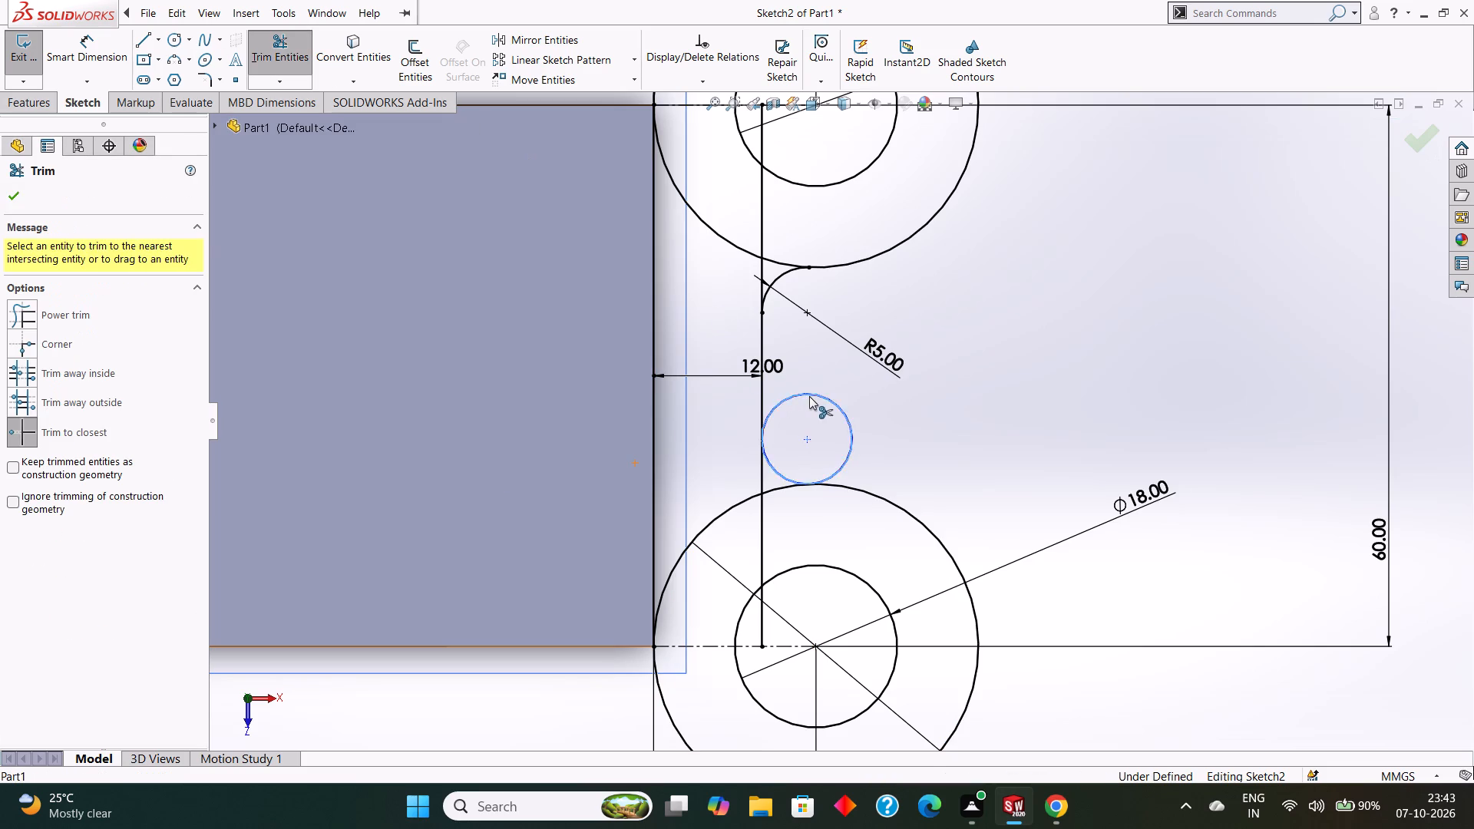
pyautogui.click(18, 196)
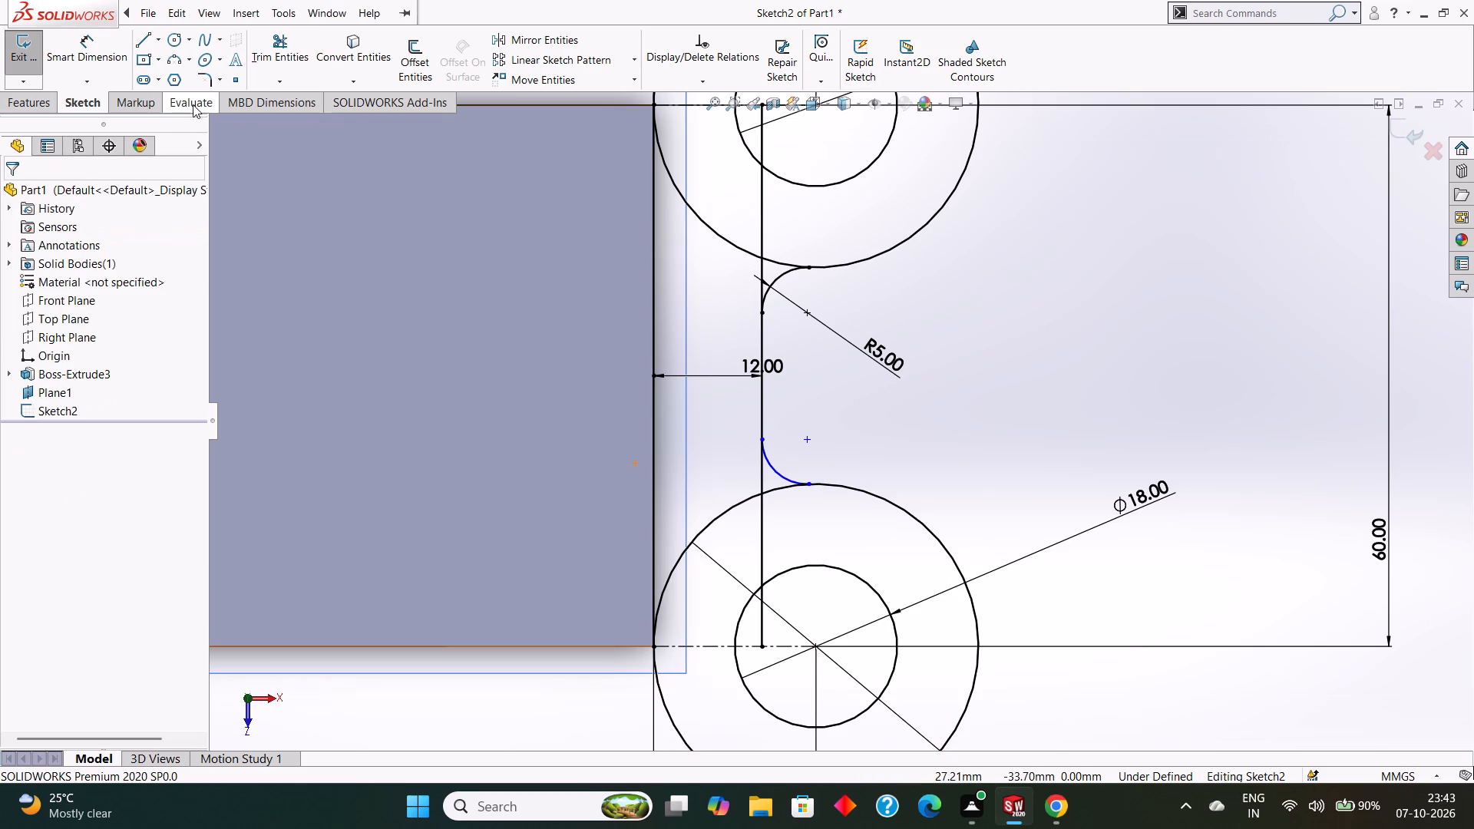
# Dimension the lower fillet arc with a 5 mm radius.
pyautogui.click(94, 53)
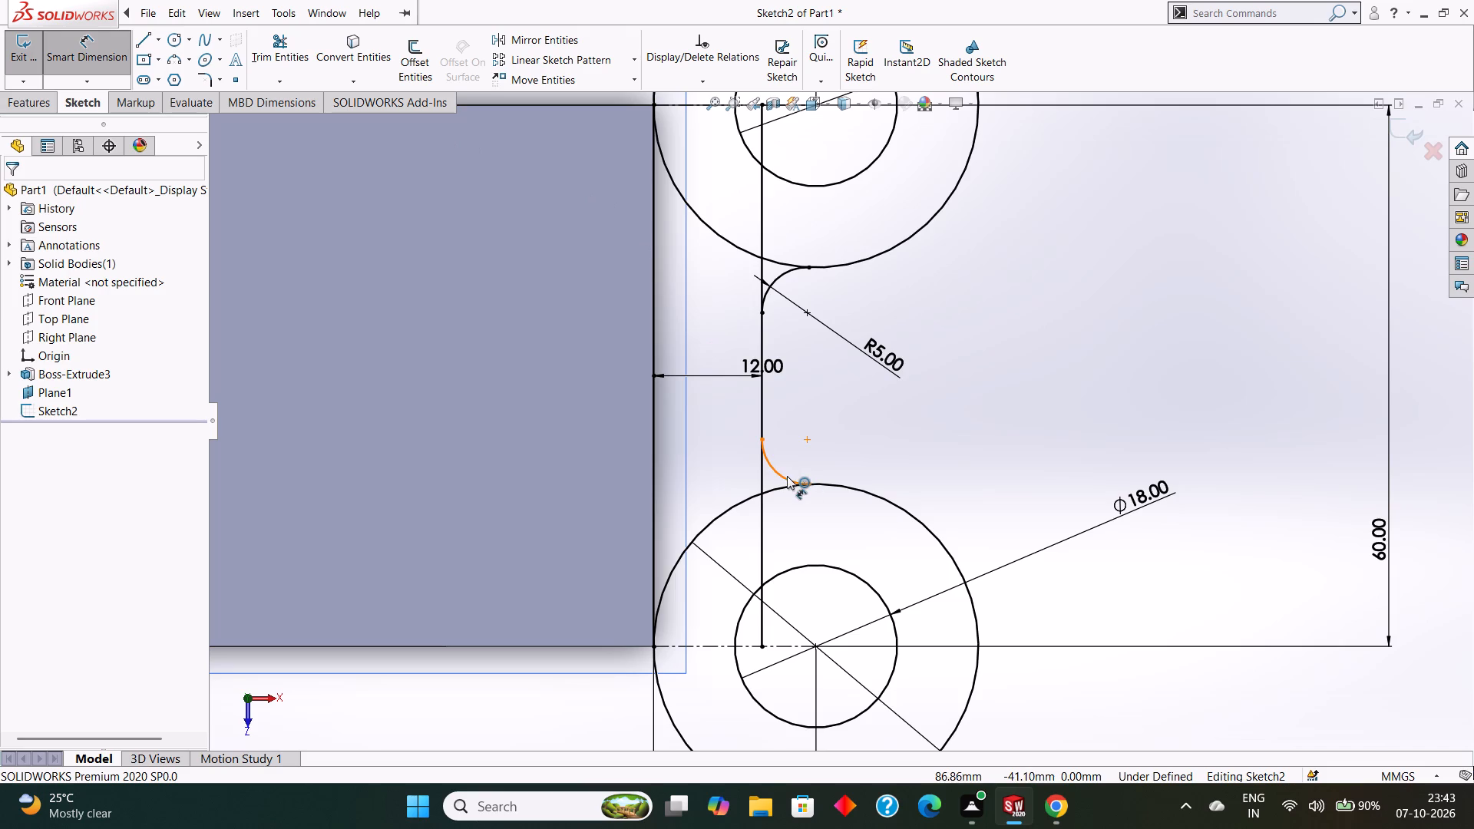
pyautogui.click(786, 476)
pyautogui.click(827, 411)
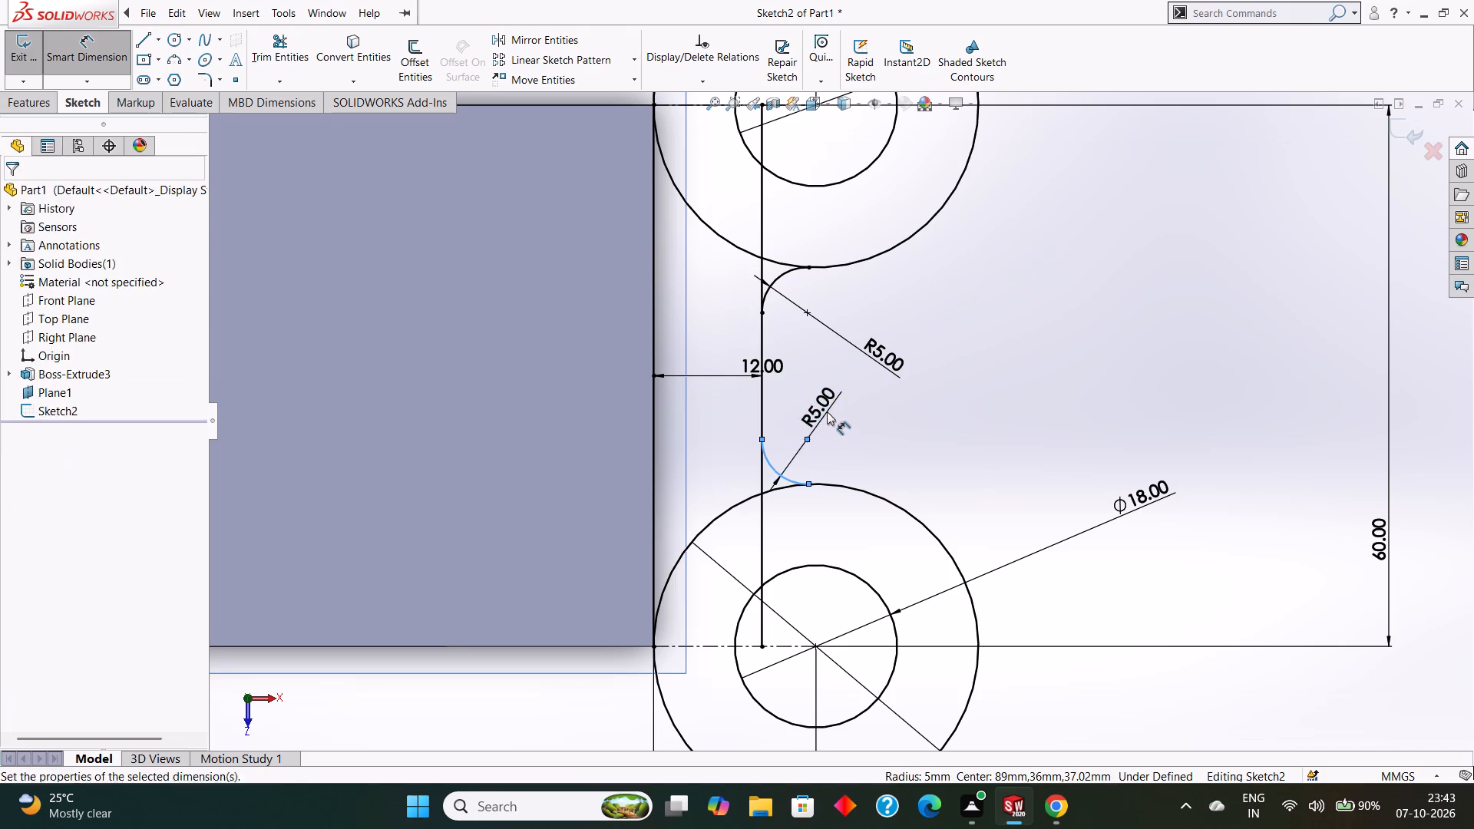
pyautogui.click(761, 390)
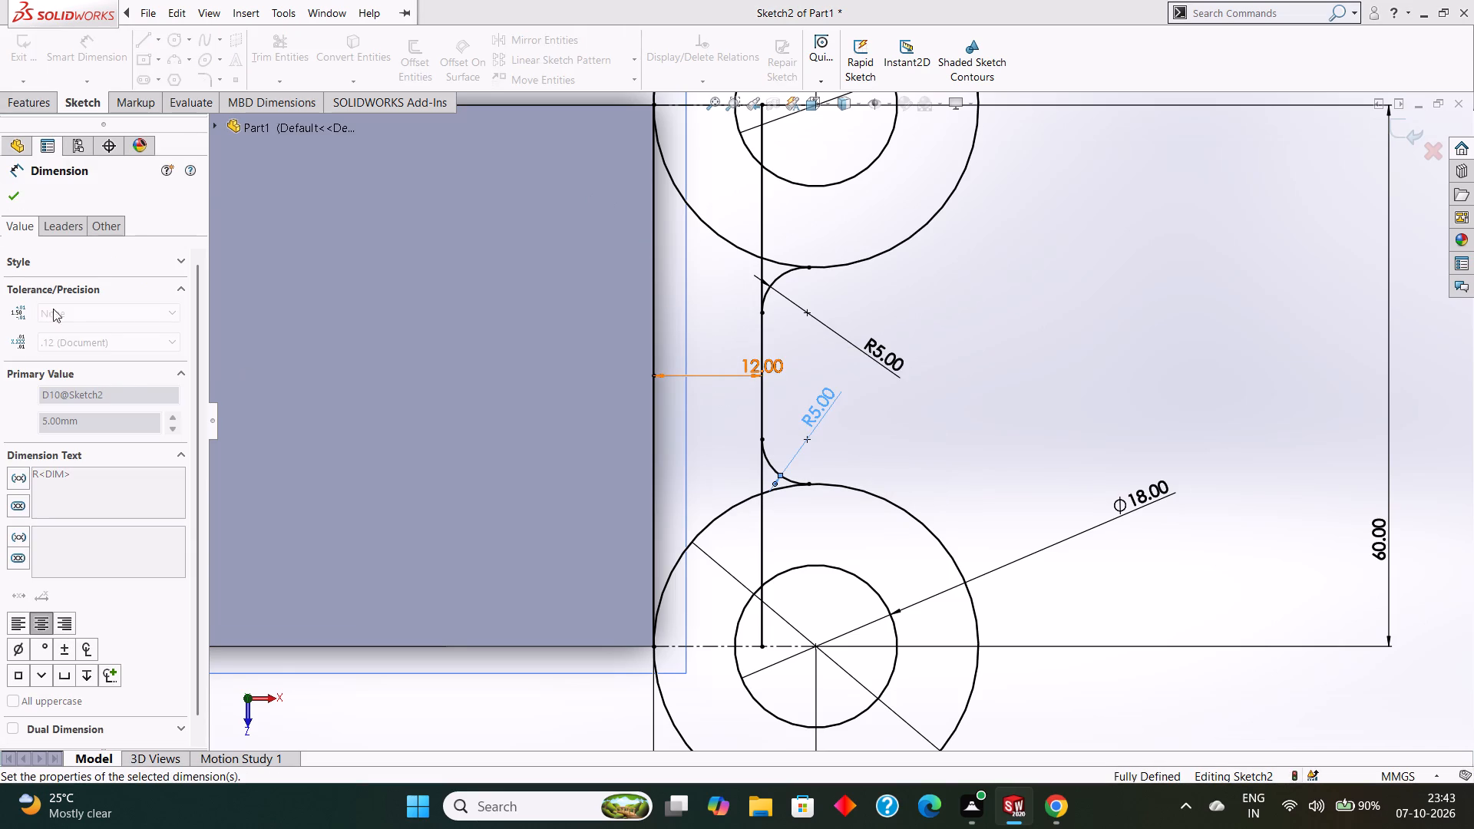
pyautogui.click(14, 193)
# Trim both ends of the 12 mm offset line so only the segment between the two fillet arcs remains.
pyautogui.click(278, 43)
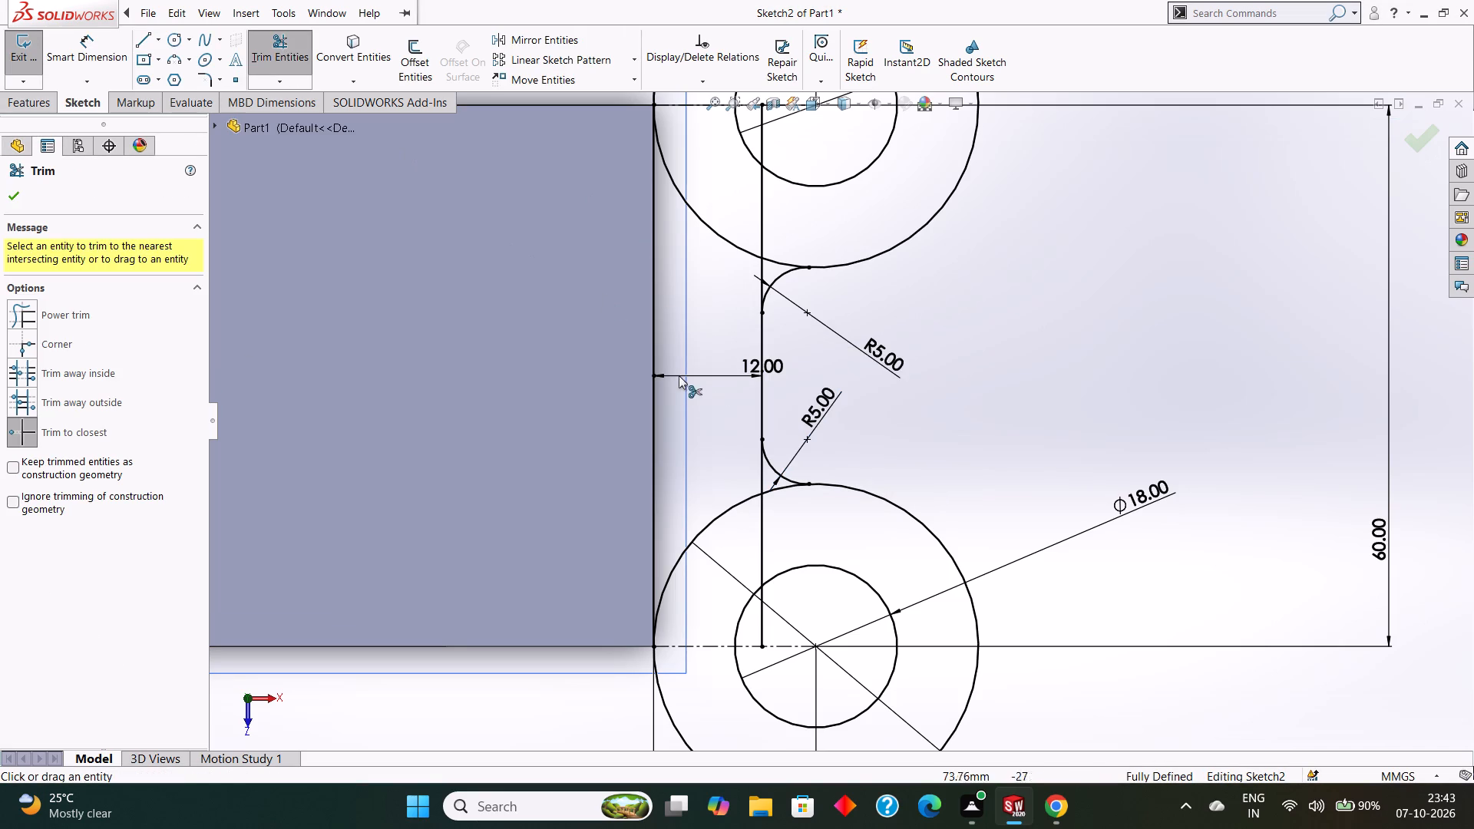
pyautogui.scroll(2, 803, 339)
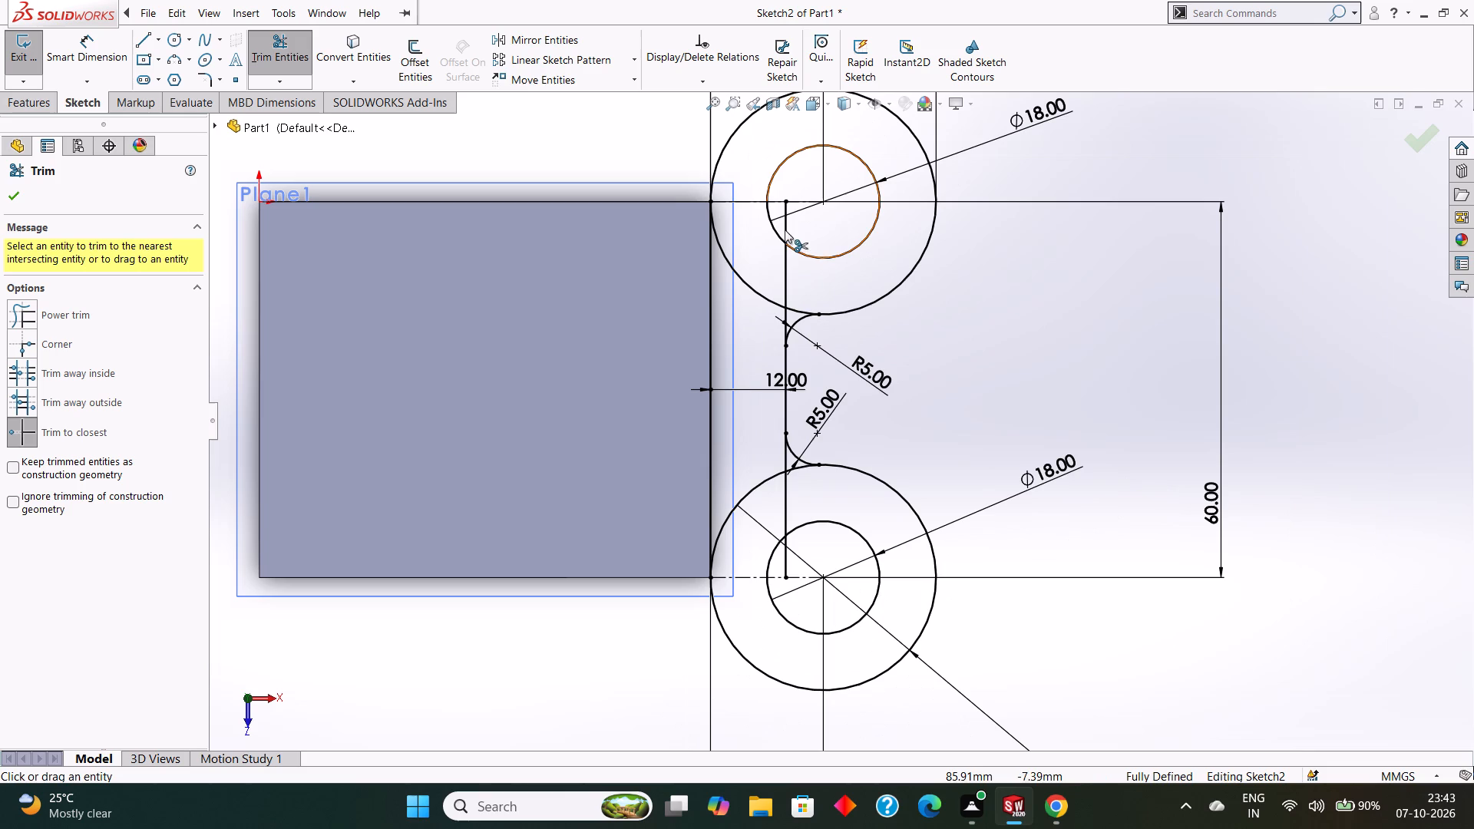
pyautogui.click(783, 221)
pyautogui.click(787, 262)
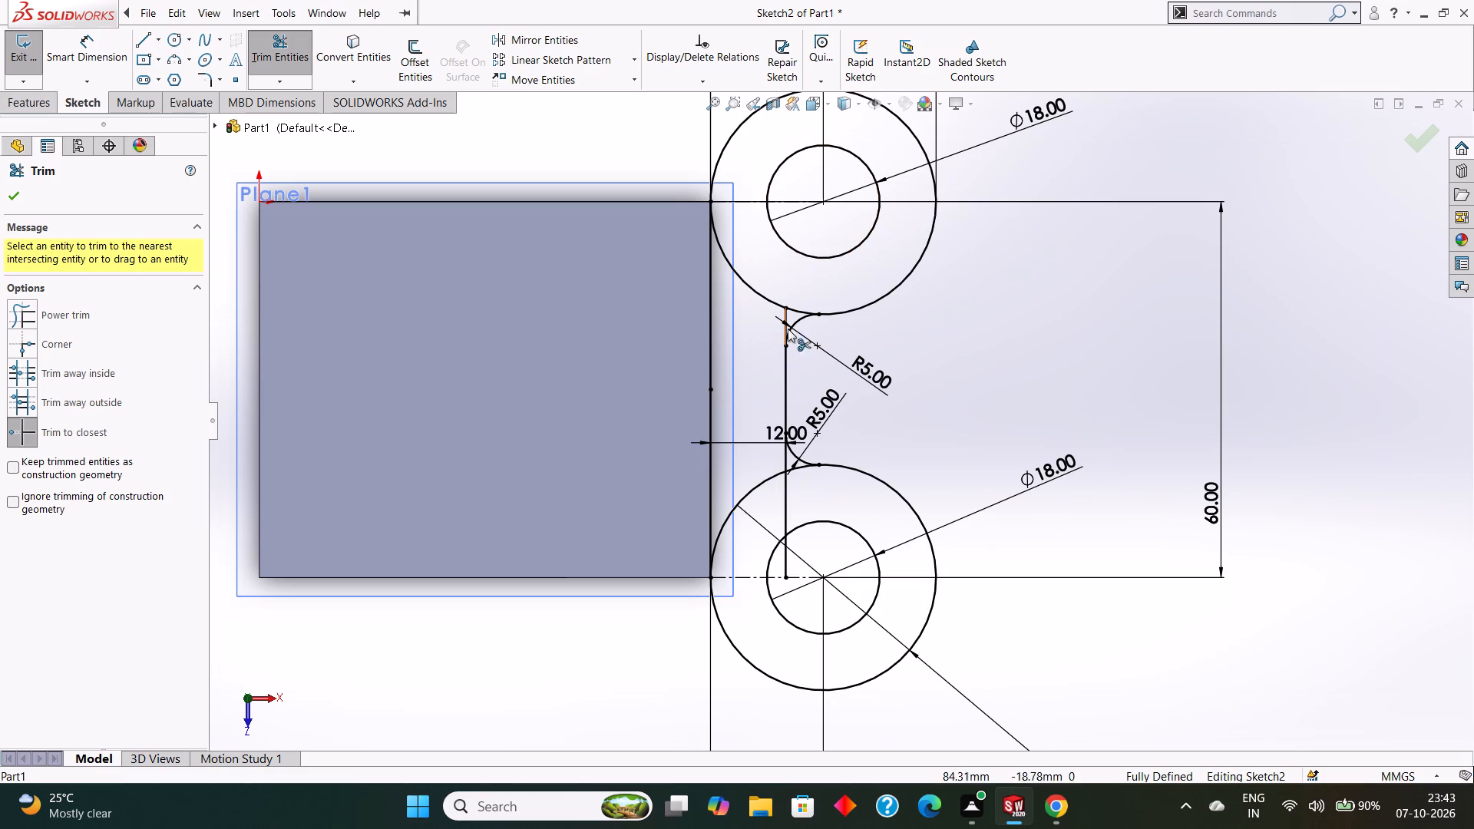
pyautogui.scroll(-4, 789, 316)
pyautogui.click(794, 340)
pyautogui.scroll(1, 823, 422)
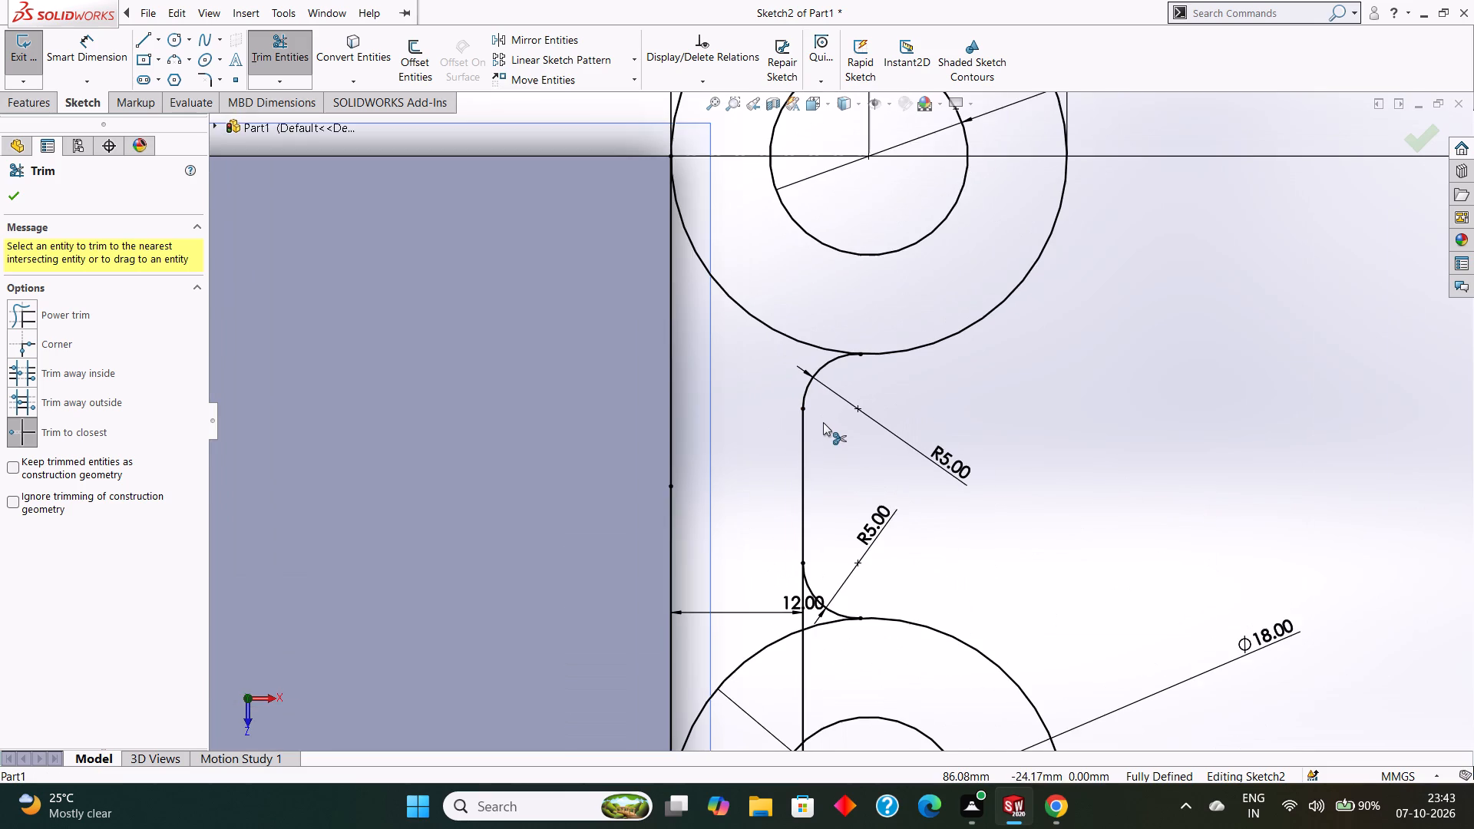
pyautogui.scroll(3, 824, 423)
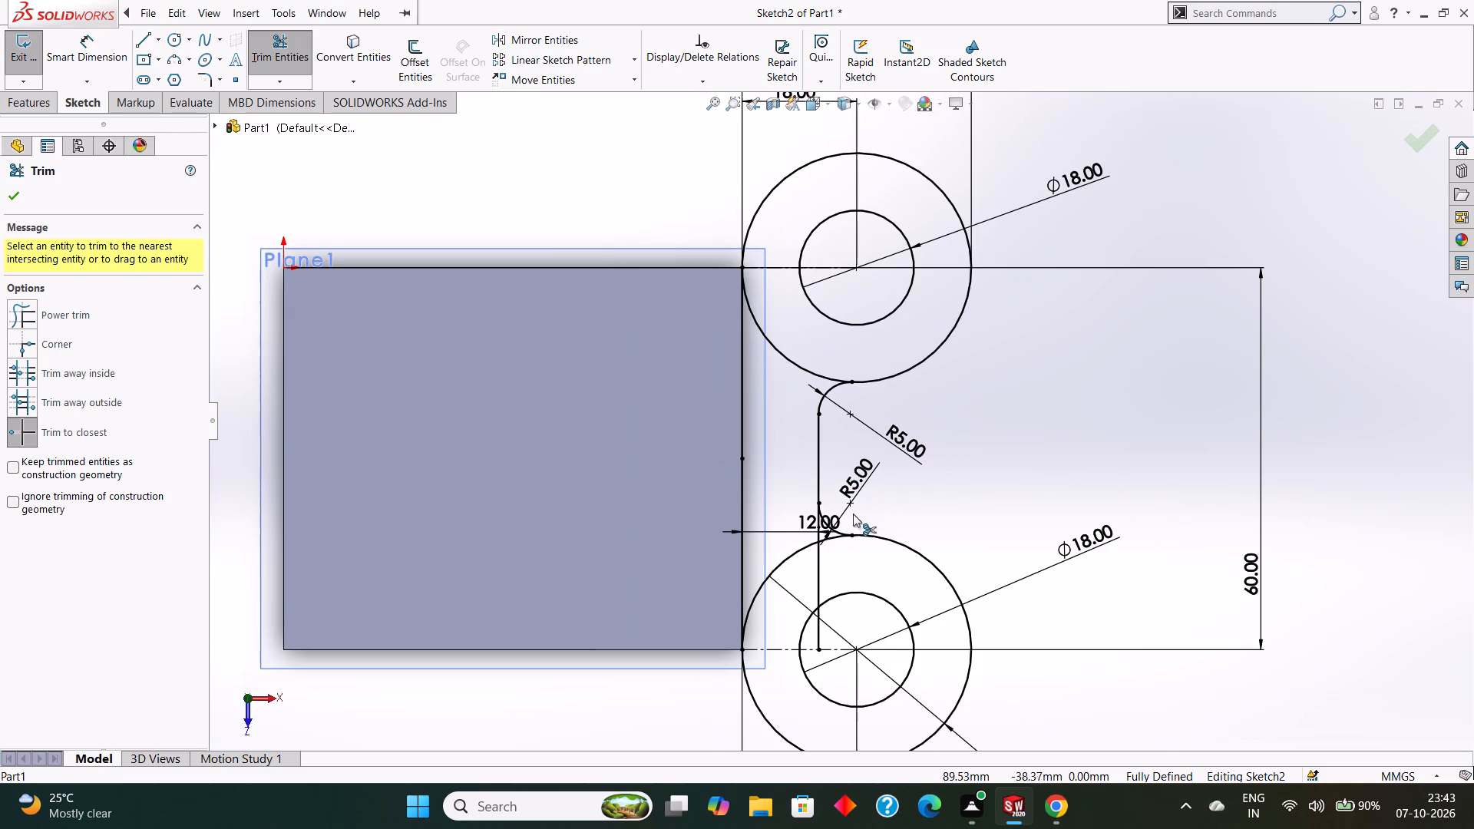
pyautogui.scroll(-3, 831, 548)
pyautogui.click(813, 669)
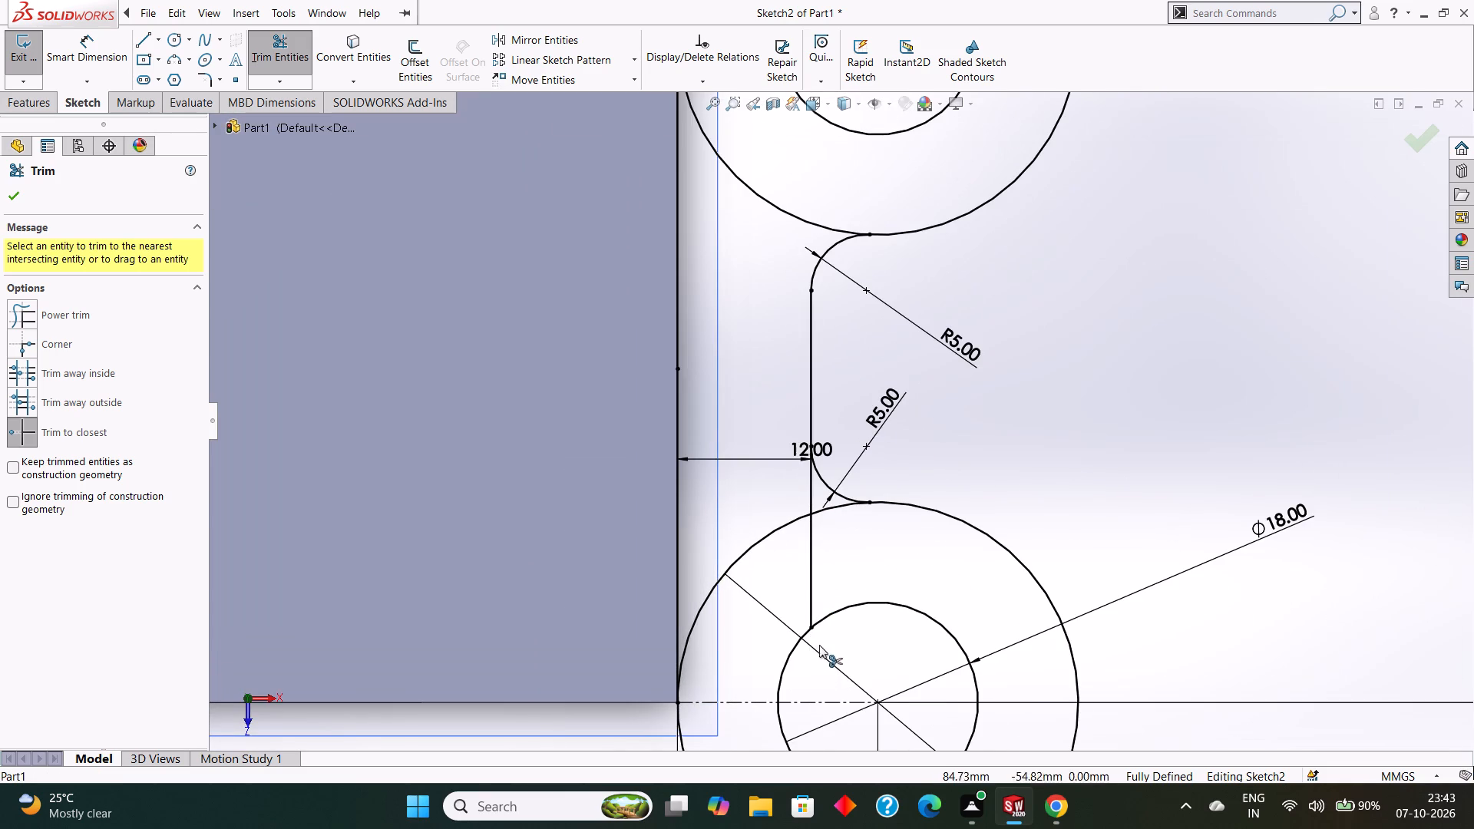
pyautogui.click(812, 586)
pyautogui.click(808, 487)
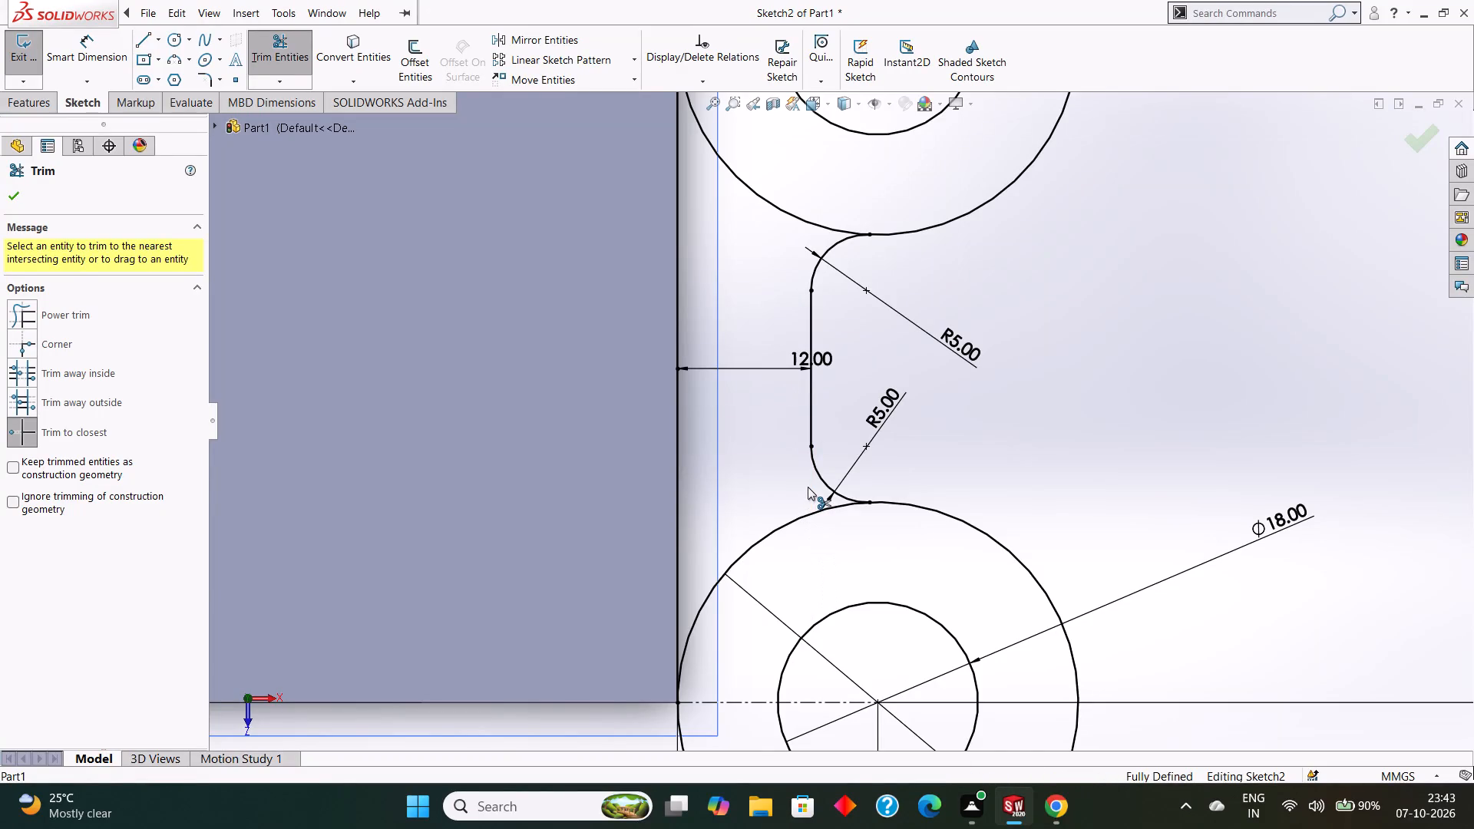
pyautogui.click(6, 193)
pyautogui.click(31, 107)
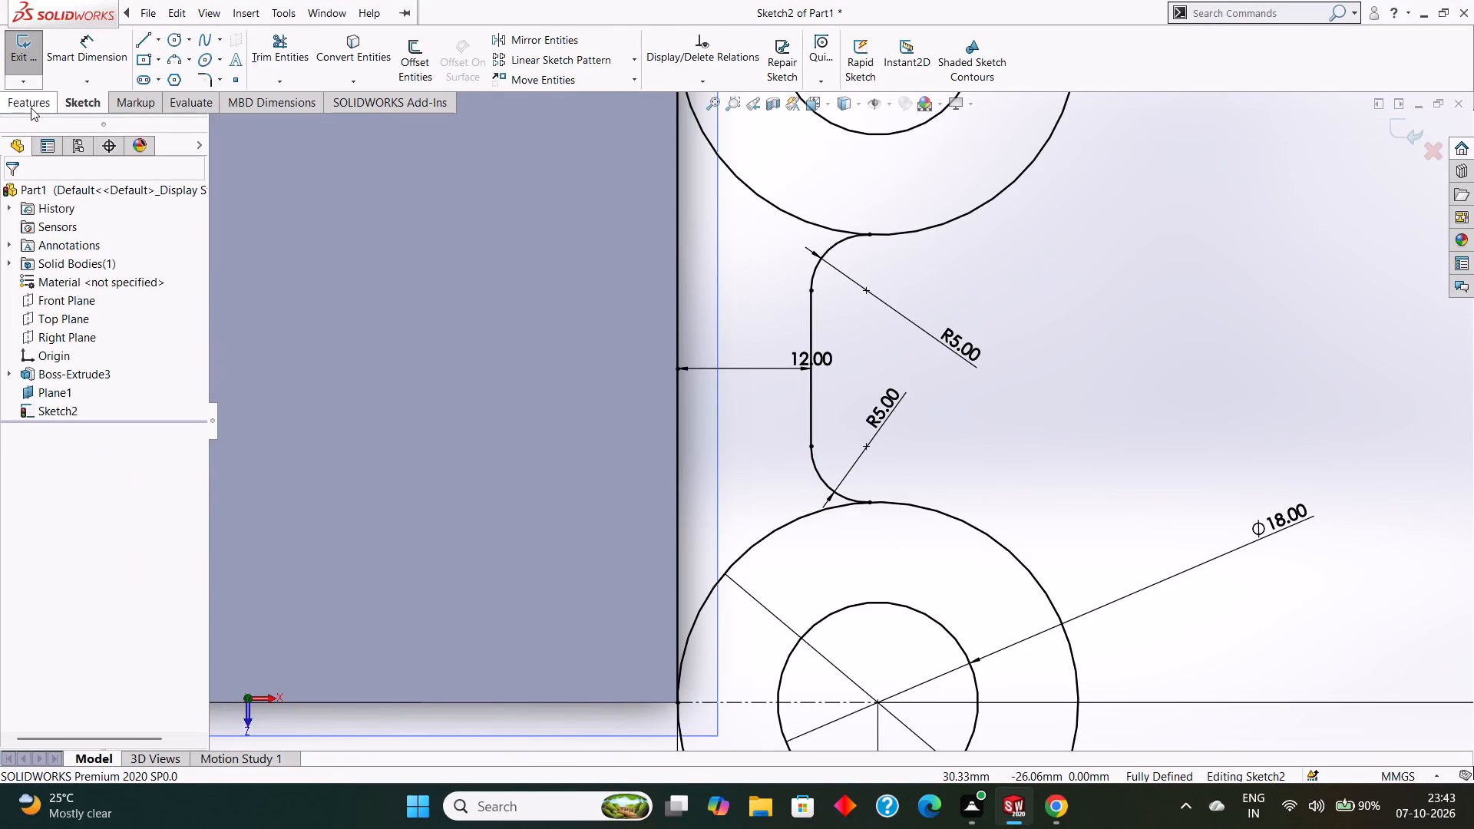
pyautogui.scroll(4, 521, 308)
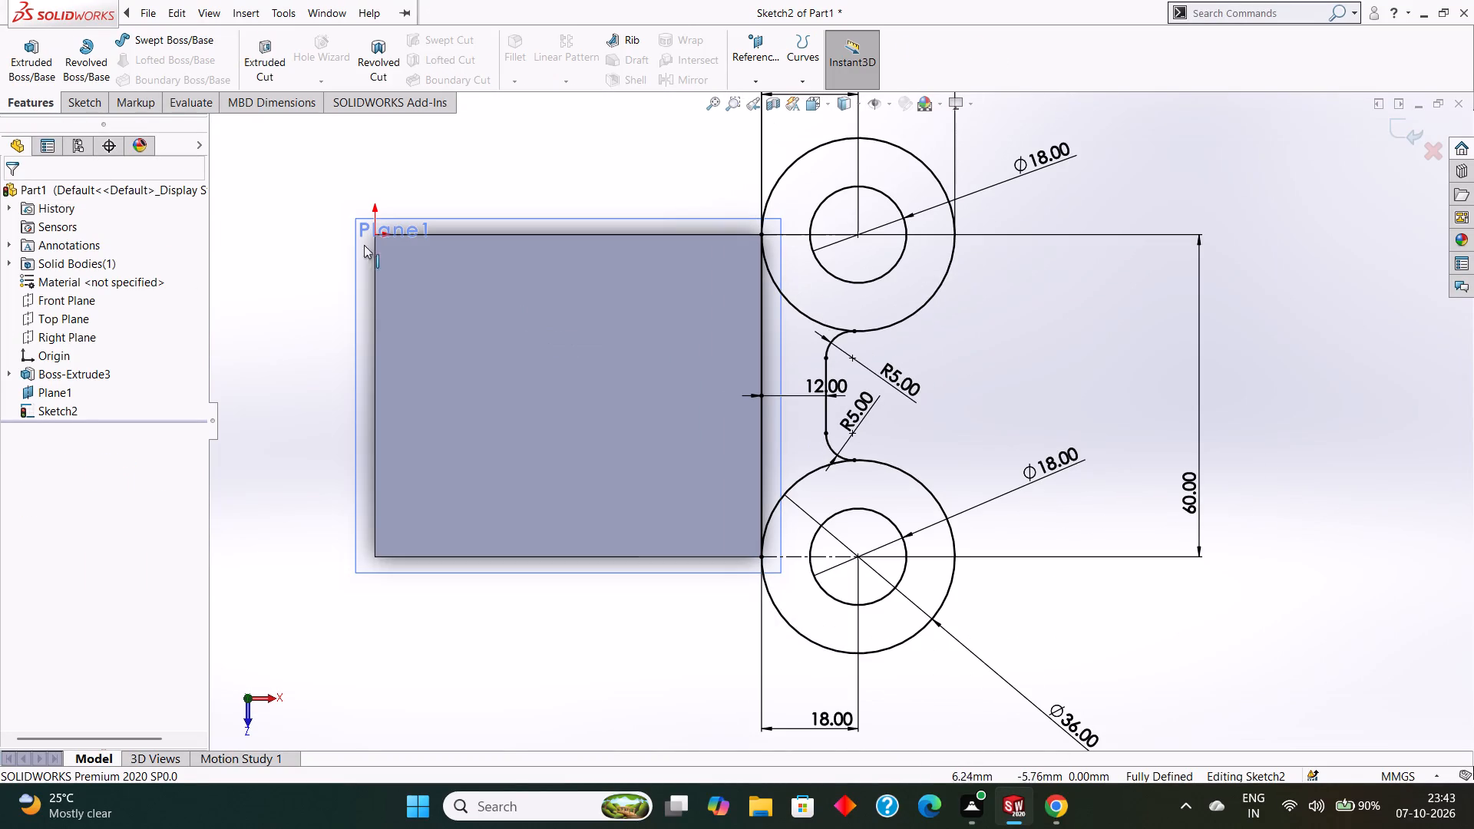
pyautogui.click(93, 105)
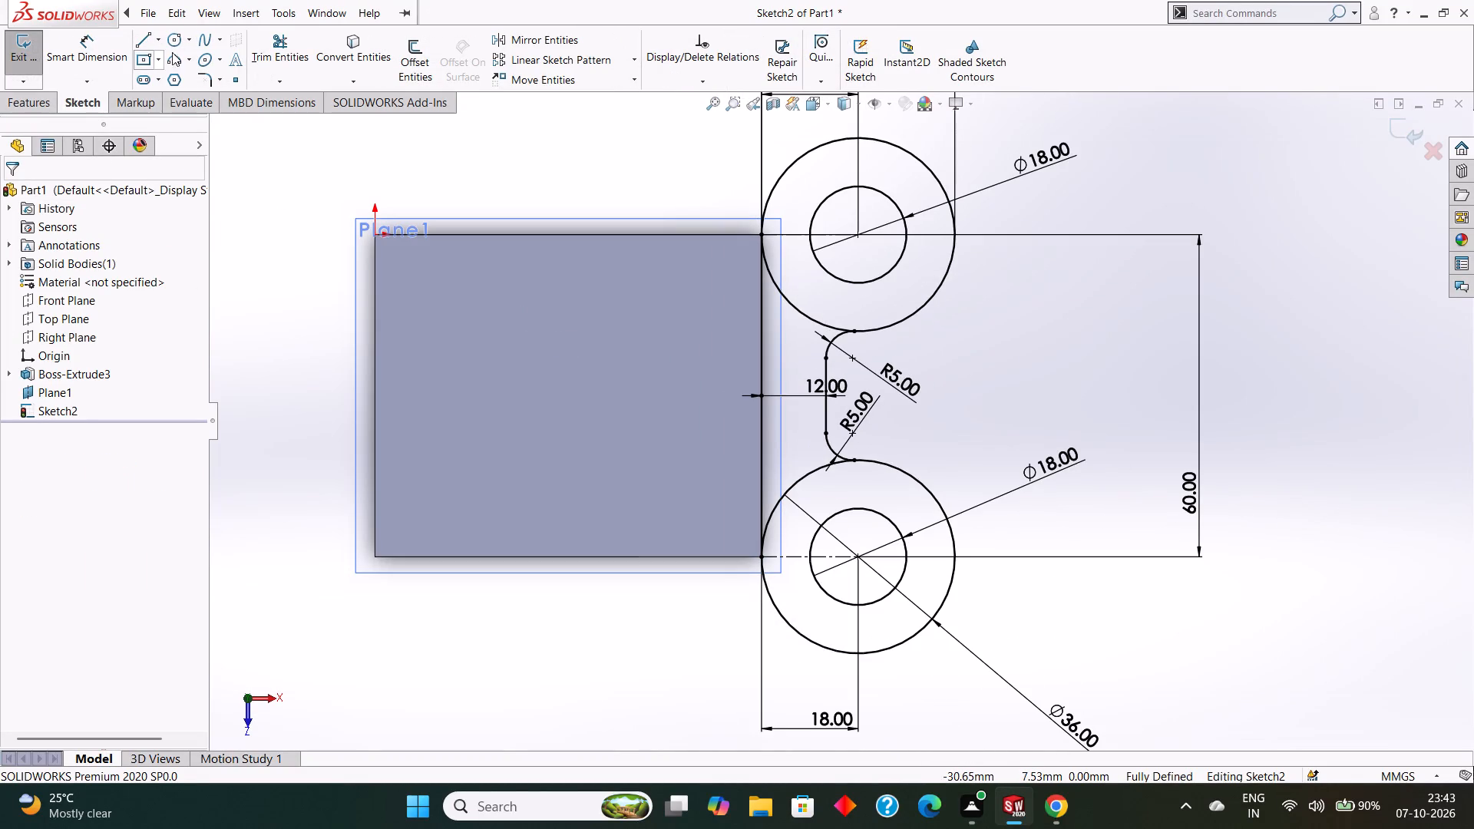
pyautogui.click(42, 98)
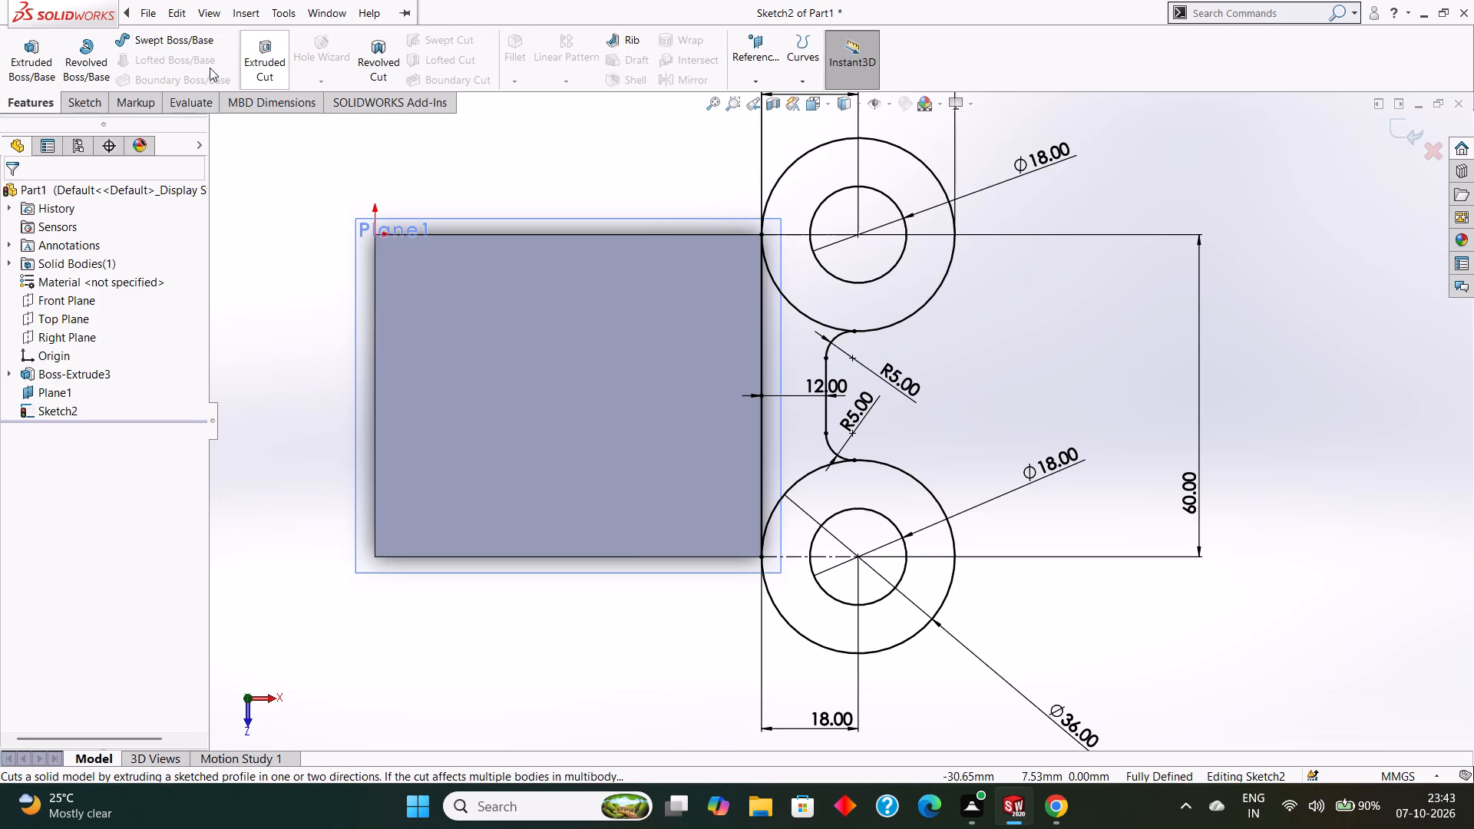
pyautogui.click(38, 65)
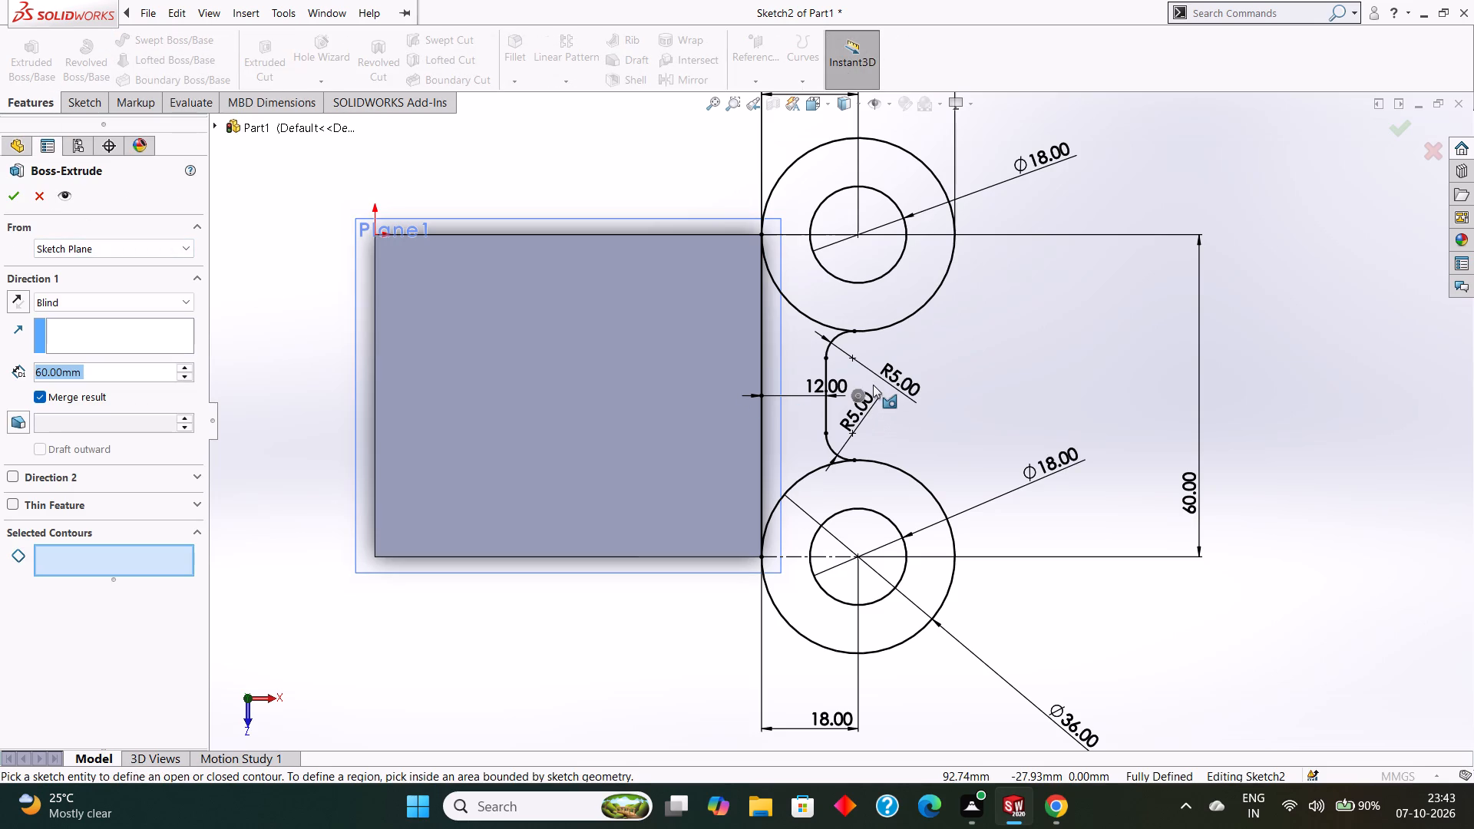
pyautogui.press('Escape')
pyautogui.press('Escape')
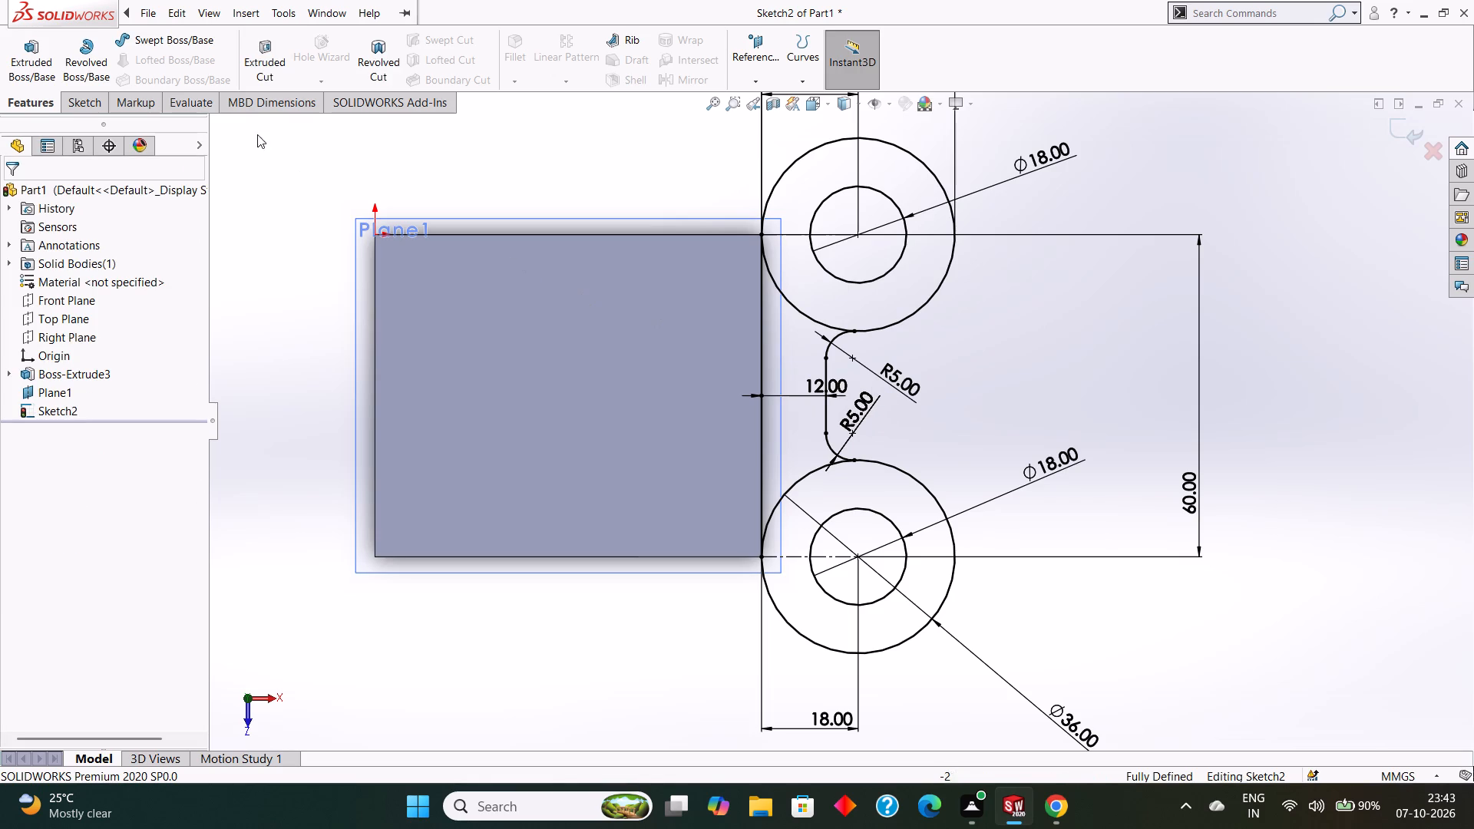
# Trim the inner arc of each 36 mm circle between the block's edge line and the adjacent fillet to form one outline.
pyautogui.click(78, 104)
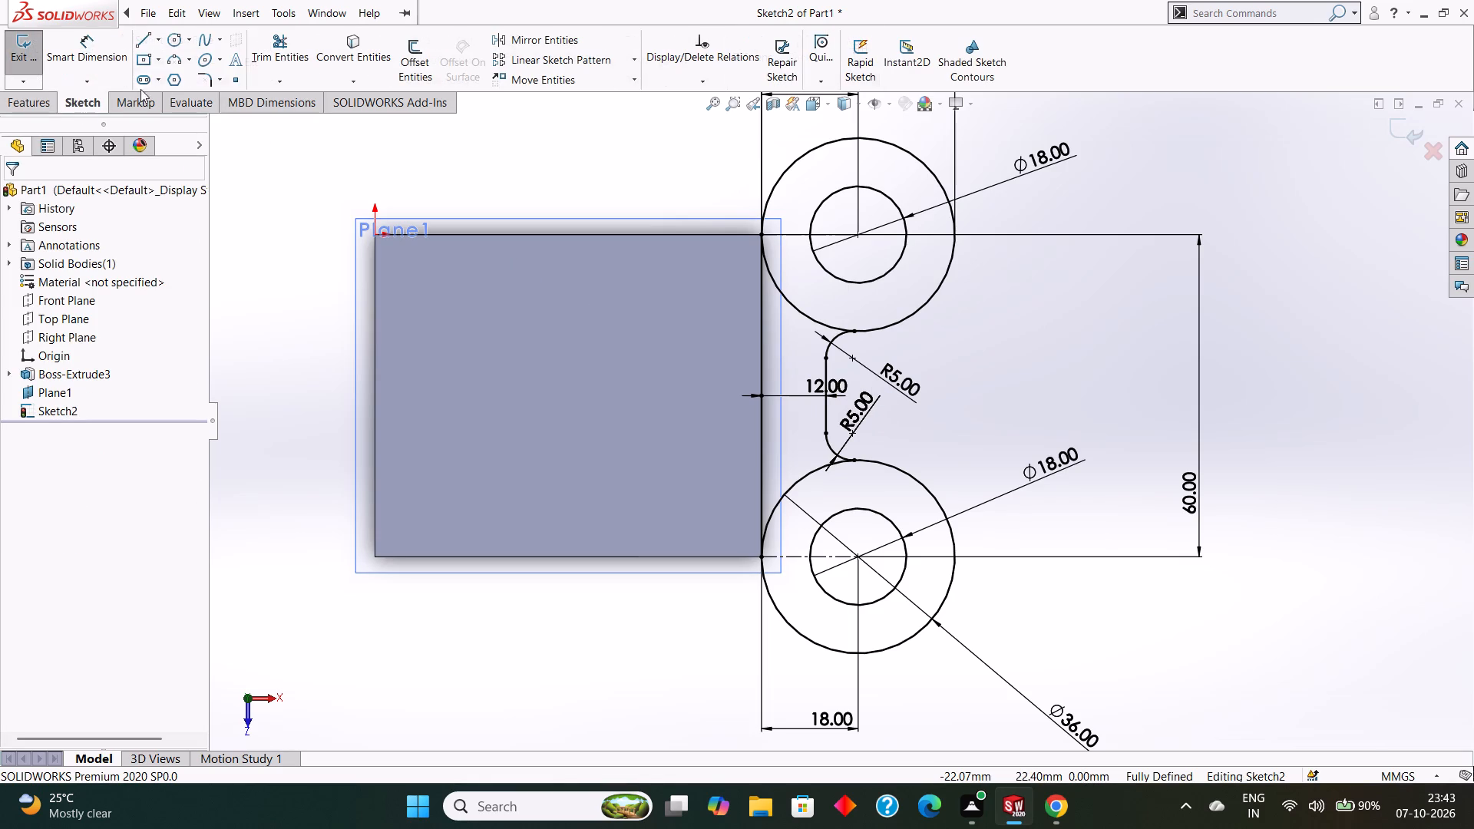
pyautogui.click(289, 50)
pyautogui.click(804, 312)
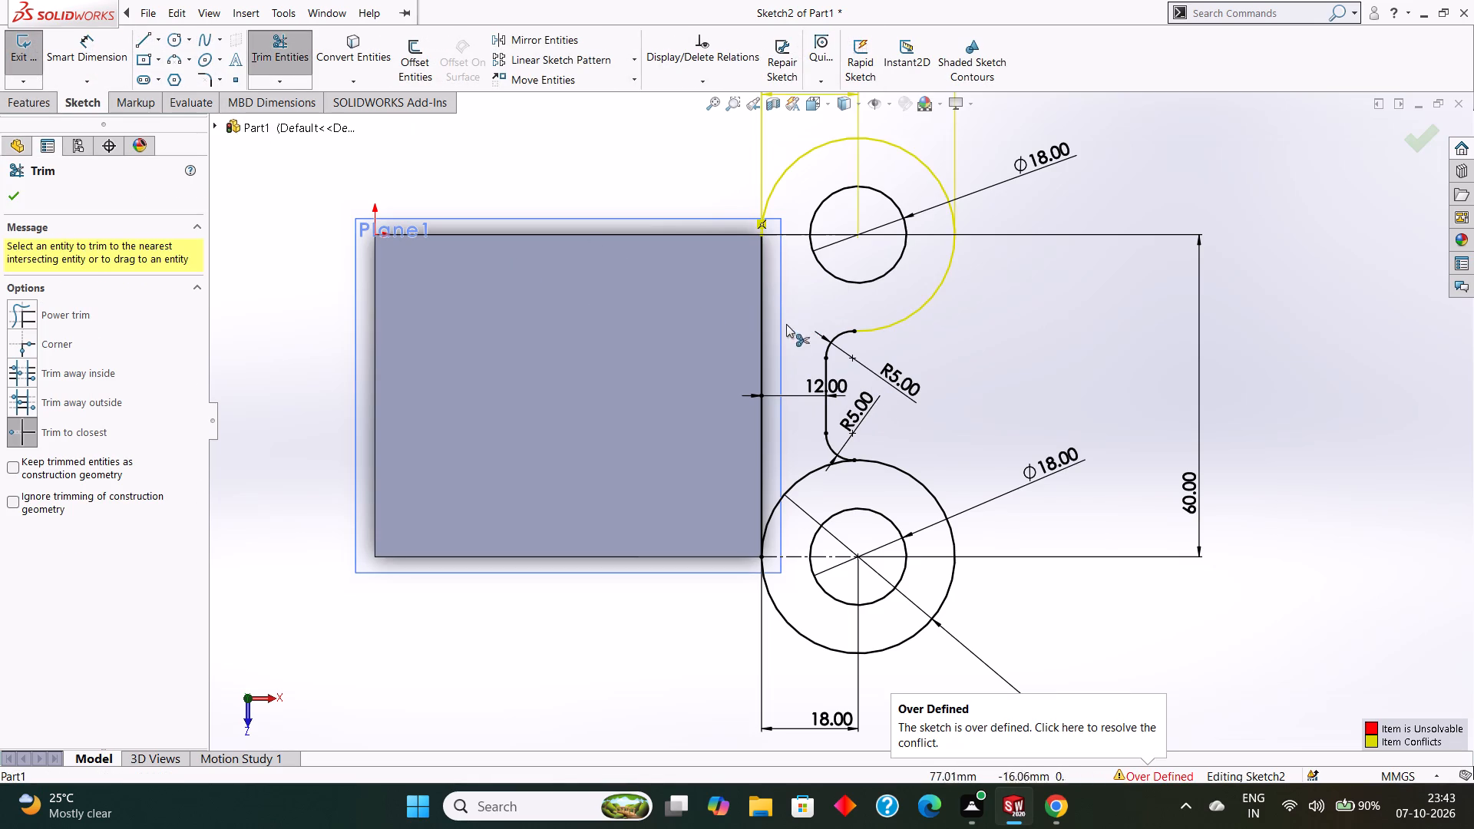
pyautogui.click(802, 481)
pyautogui.scroll(2, 802, 481)
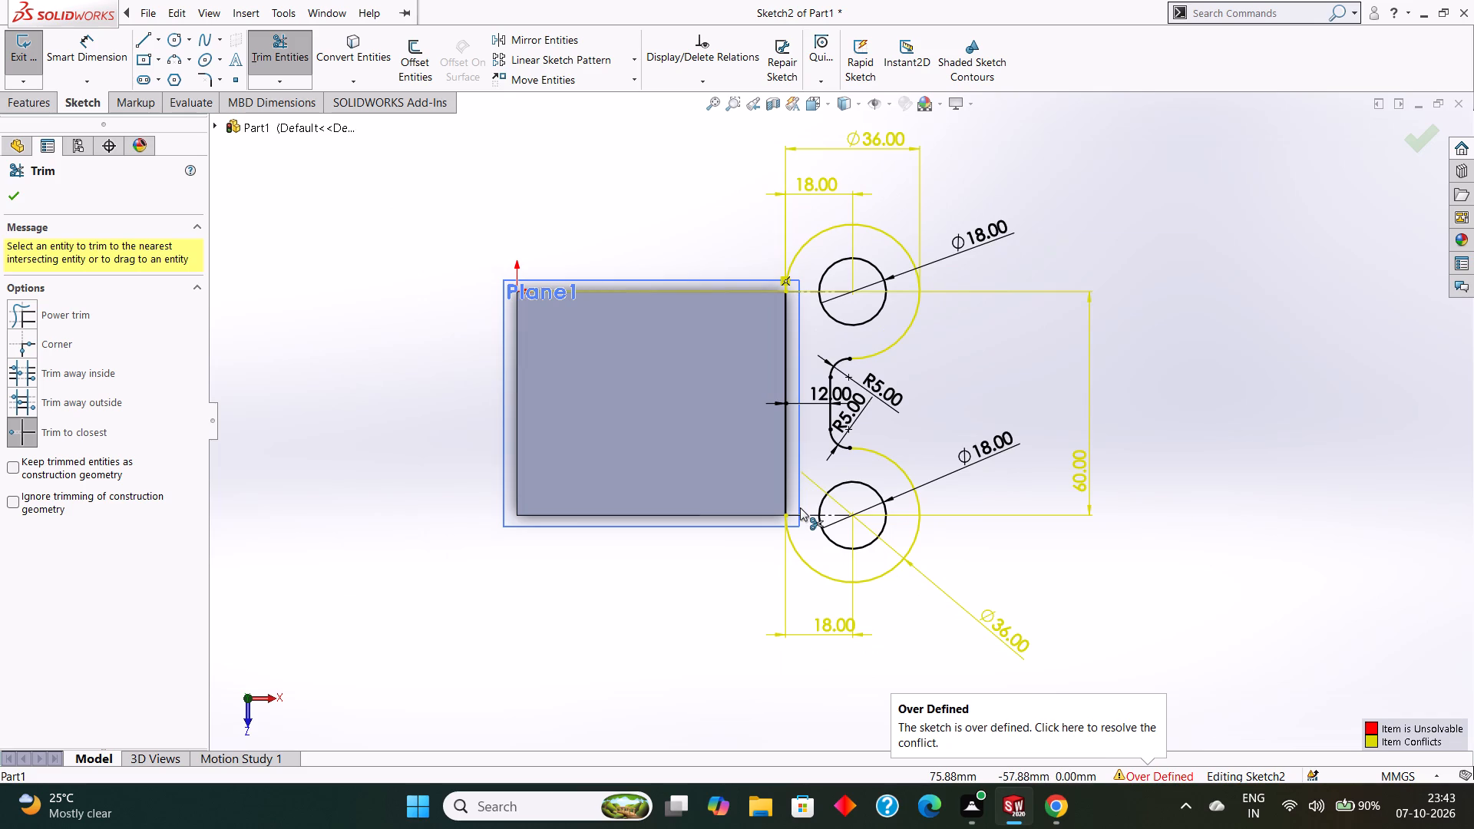
pyautogui.press('Escape')
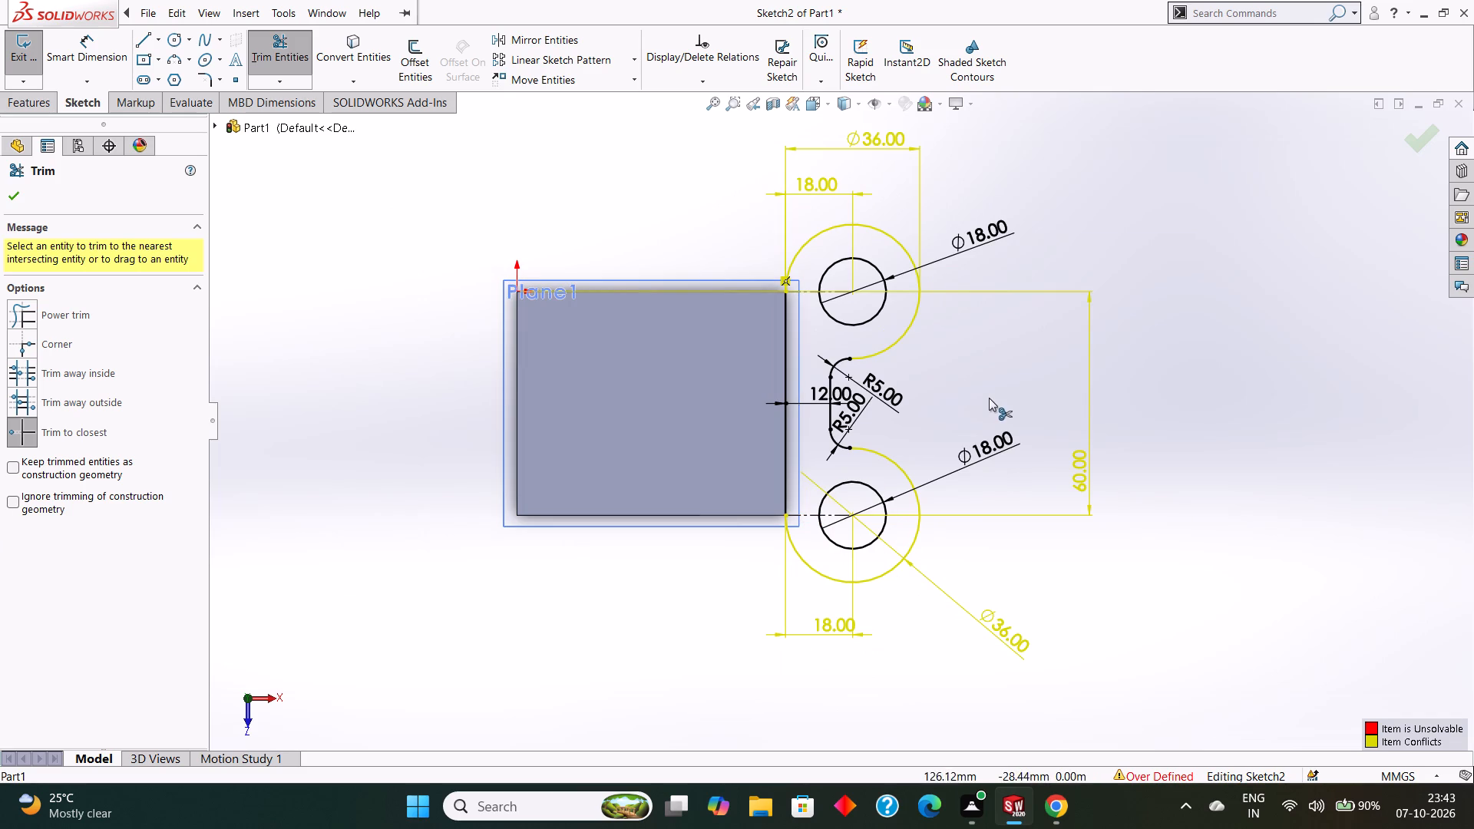
pyautogui.click(13, 199)
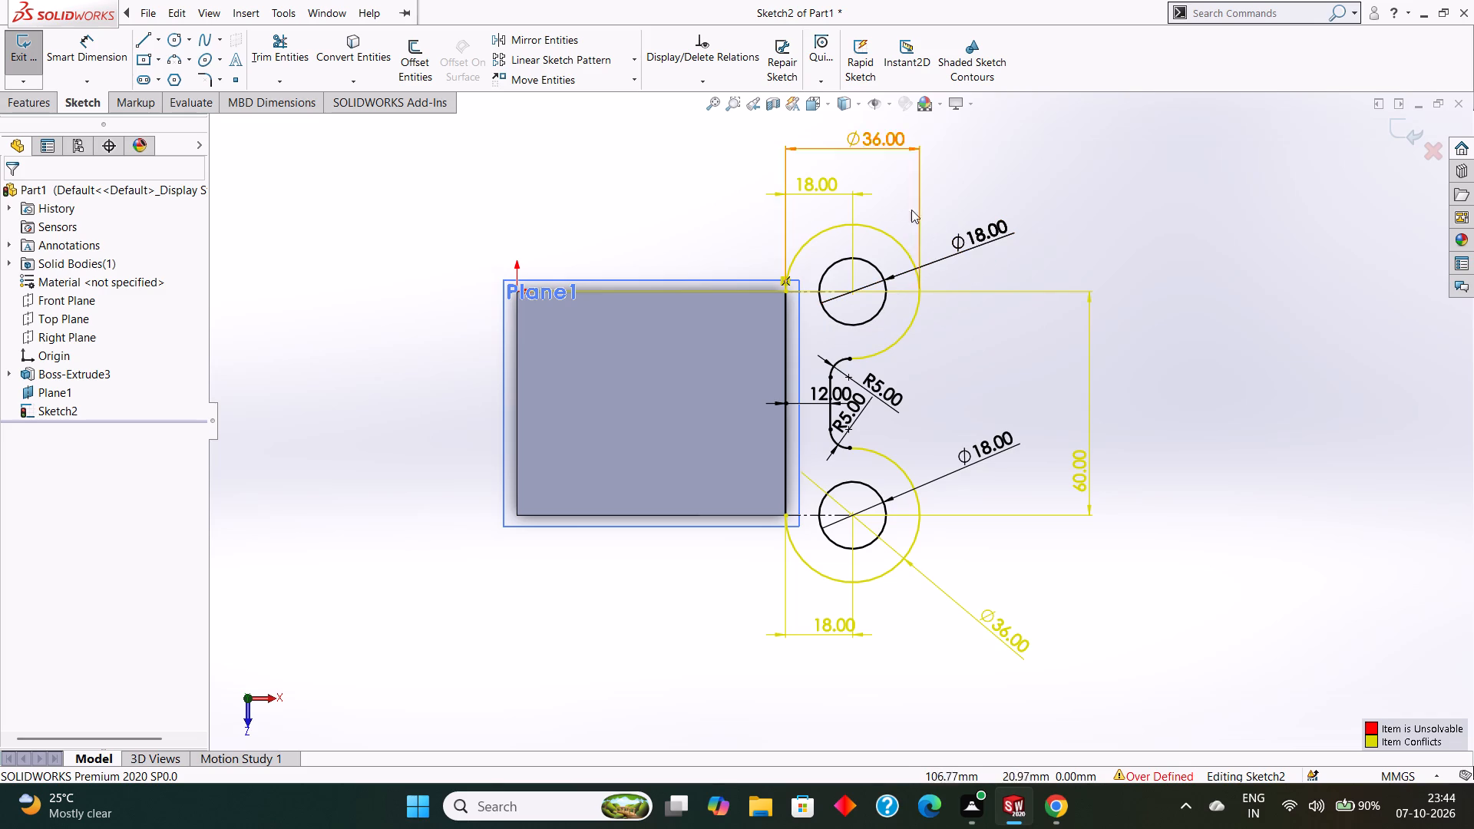
# Delete the two conflicting 18 mm linear dimensions locating the centres of the upper and lower circles.
pyautogui.rightClick(827, 187)
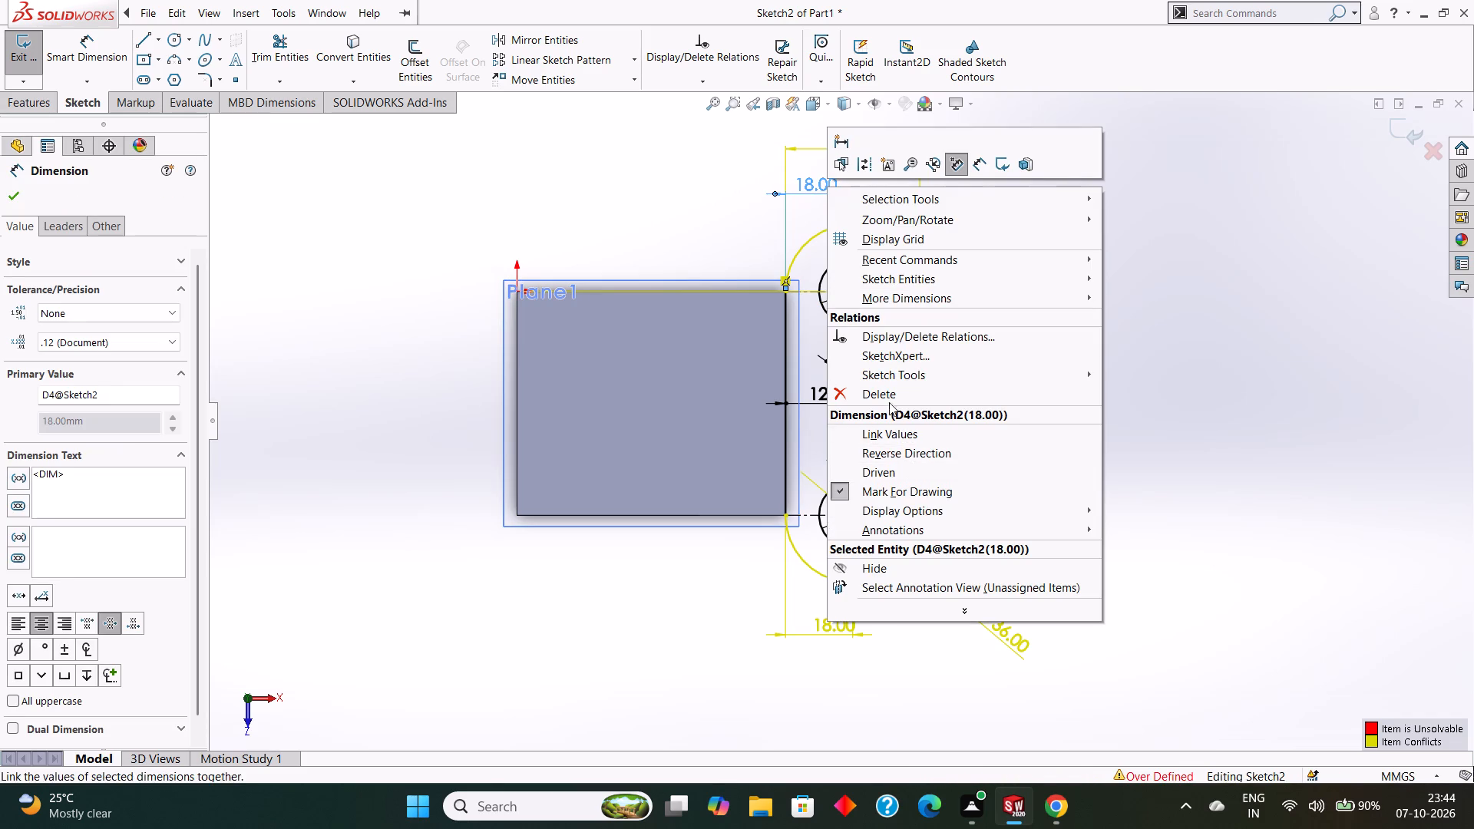
pyautogui.click(889, 398)
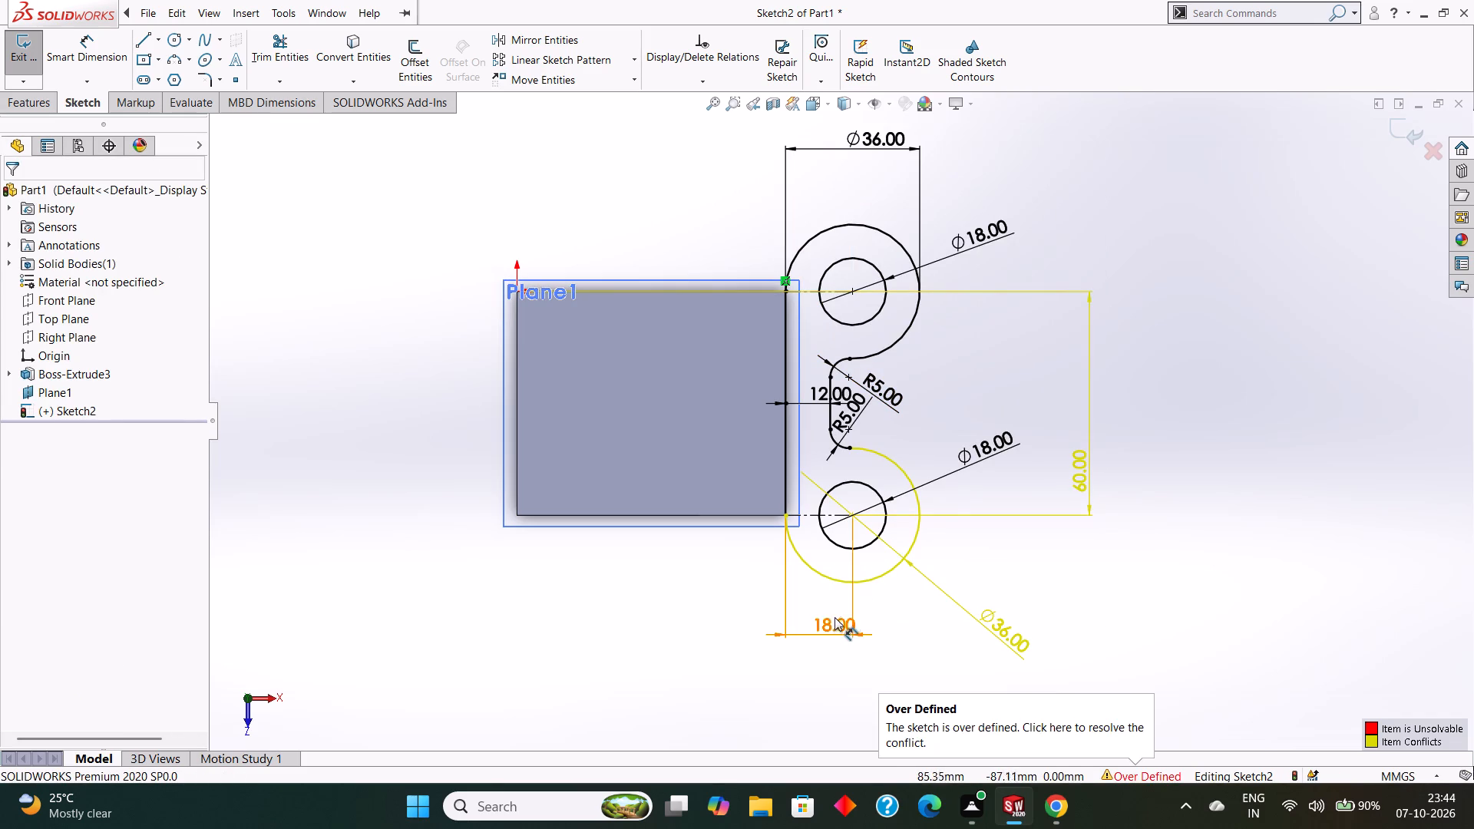
pyautogui.rightClick(834, 619)
pyautogui.click(877, 598)
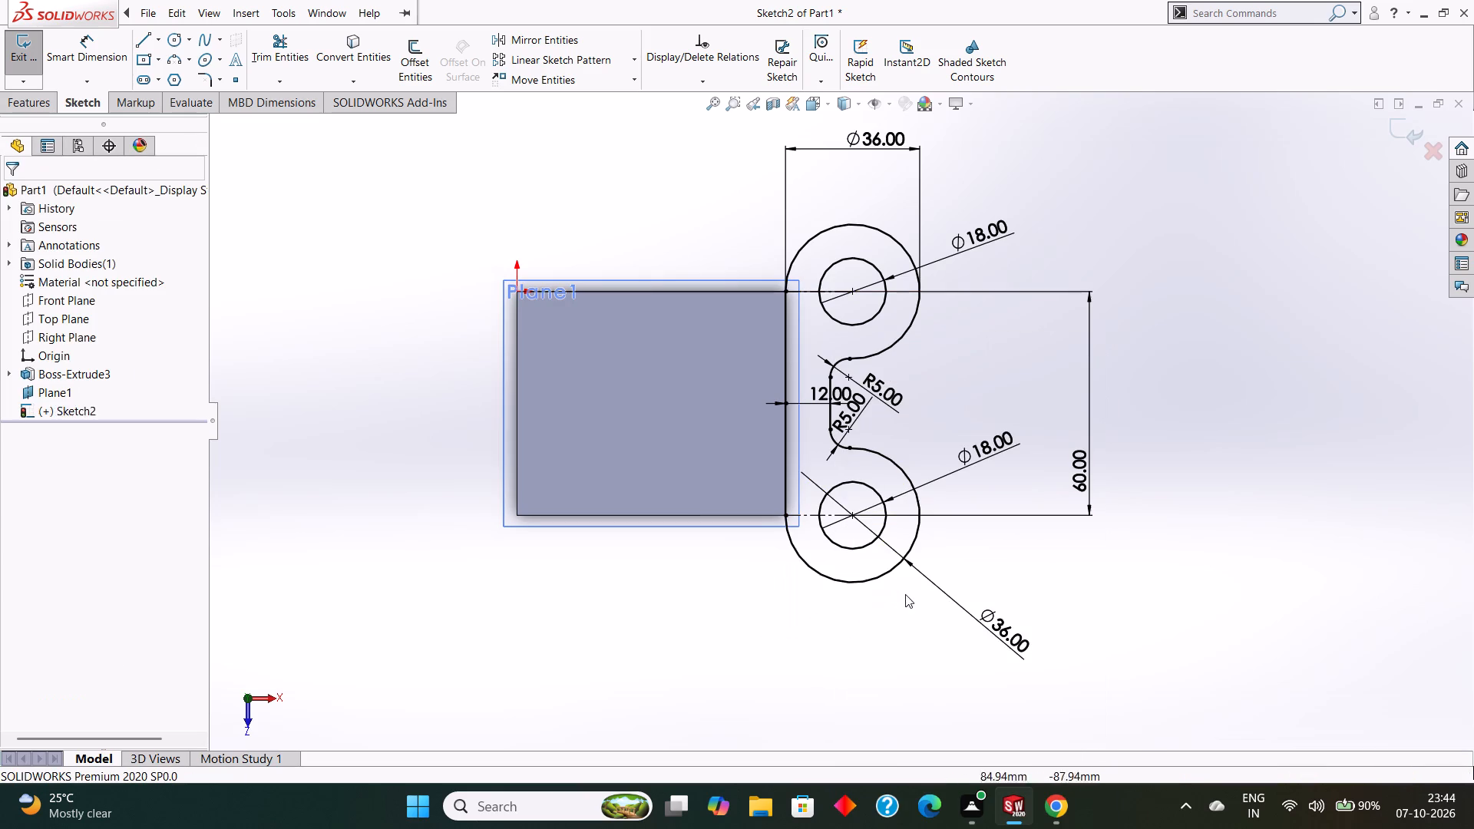
# Start a boss extrusion of the two-lug profile from its sketch plane, with the direction reversed to run down alongside the block.
pyautogui.scroll(2, 947, 563)
pyautogui.moveTo(913, 664); pyautogui.dragTo(915, 647, button='middle')
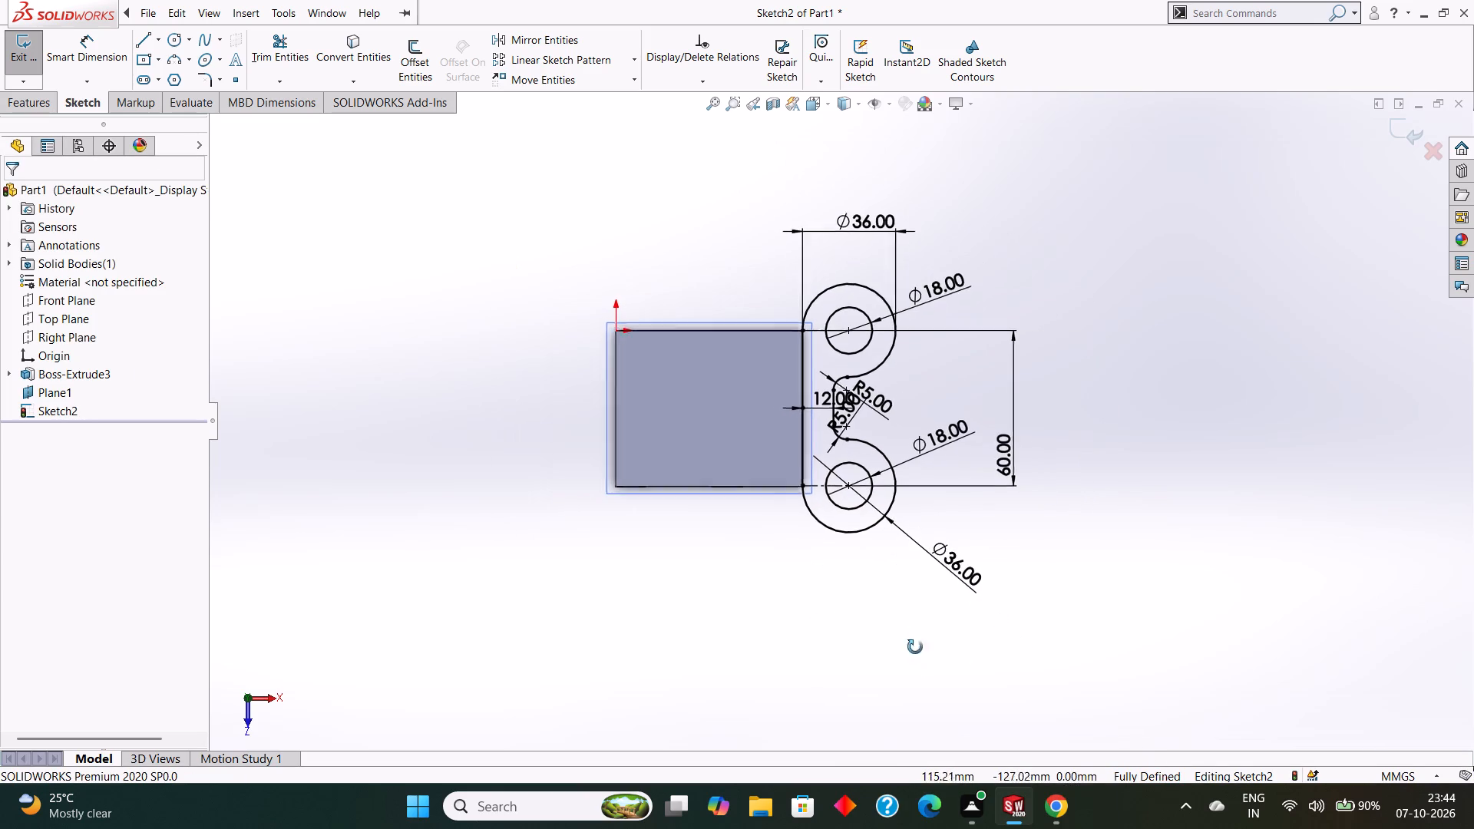
pyautogui.moveTo(915, 647); pyautogui.dragTo(934, 442, button='middle')
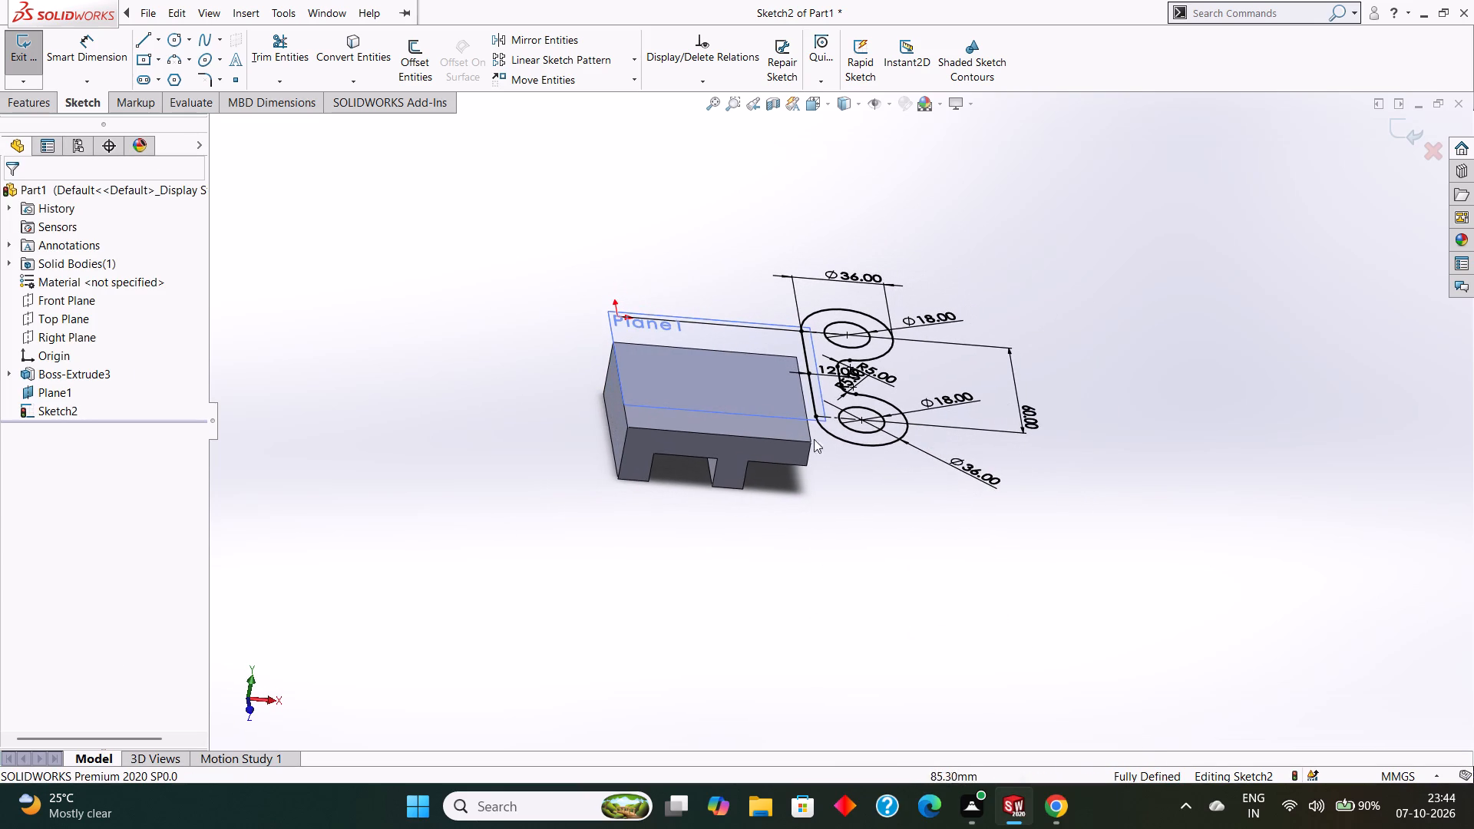
pyautogui.click(41, 104)
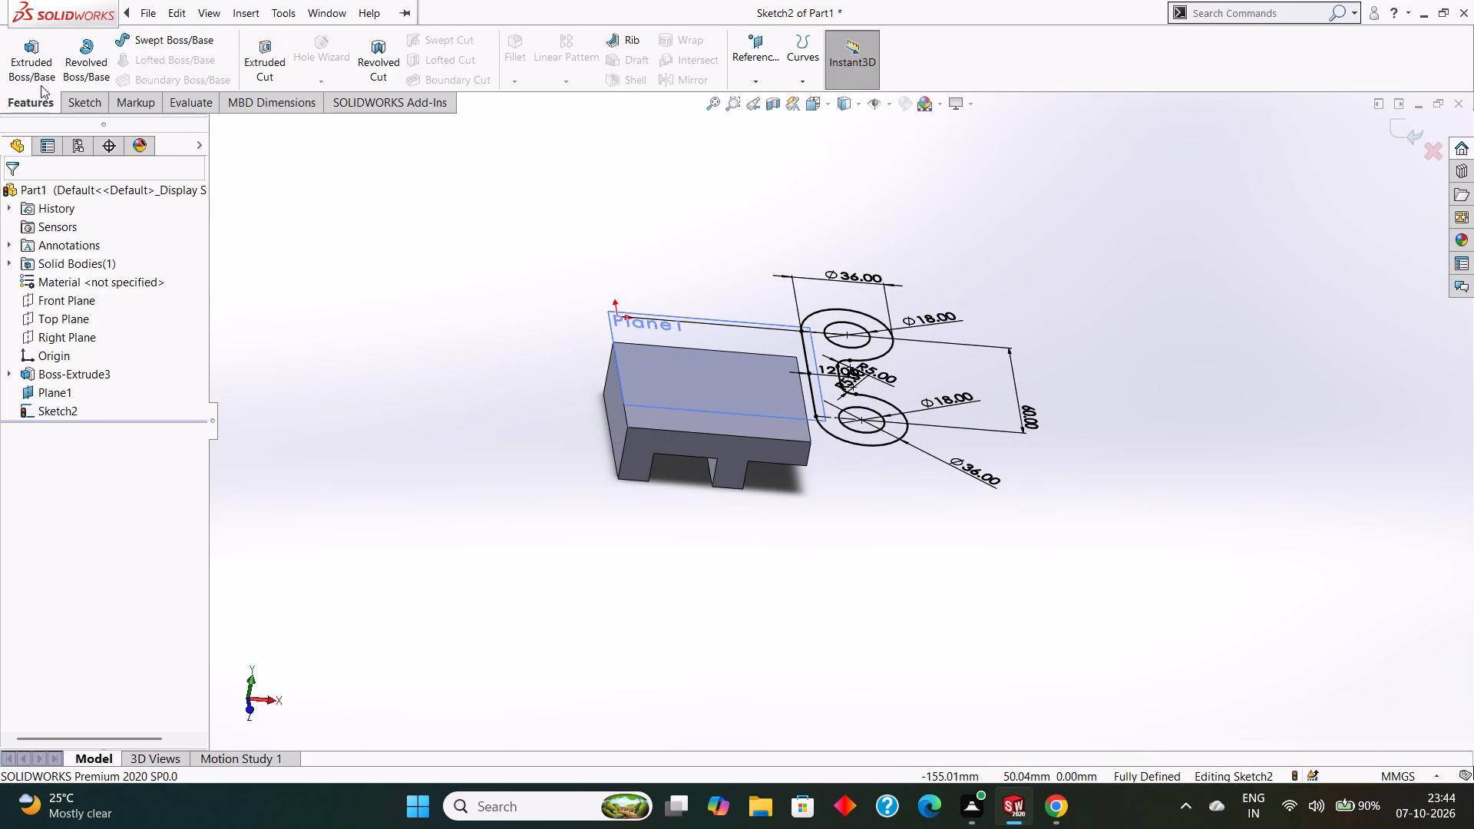
pyautogui.click(41, 64)
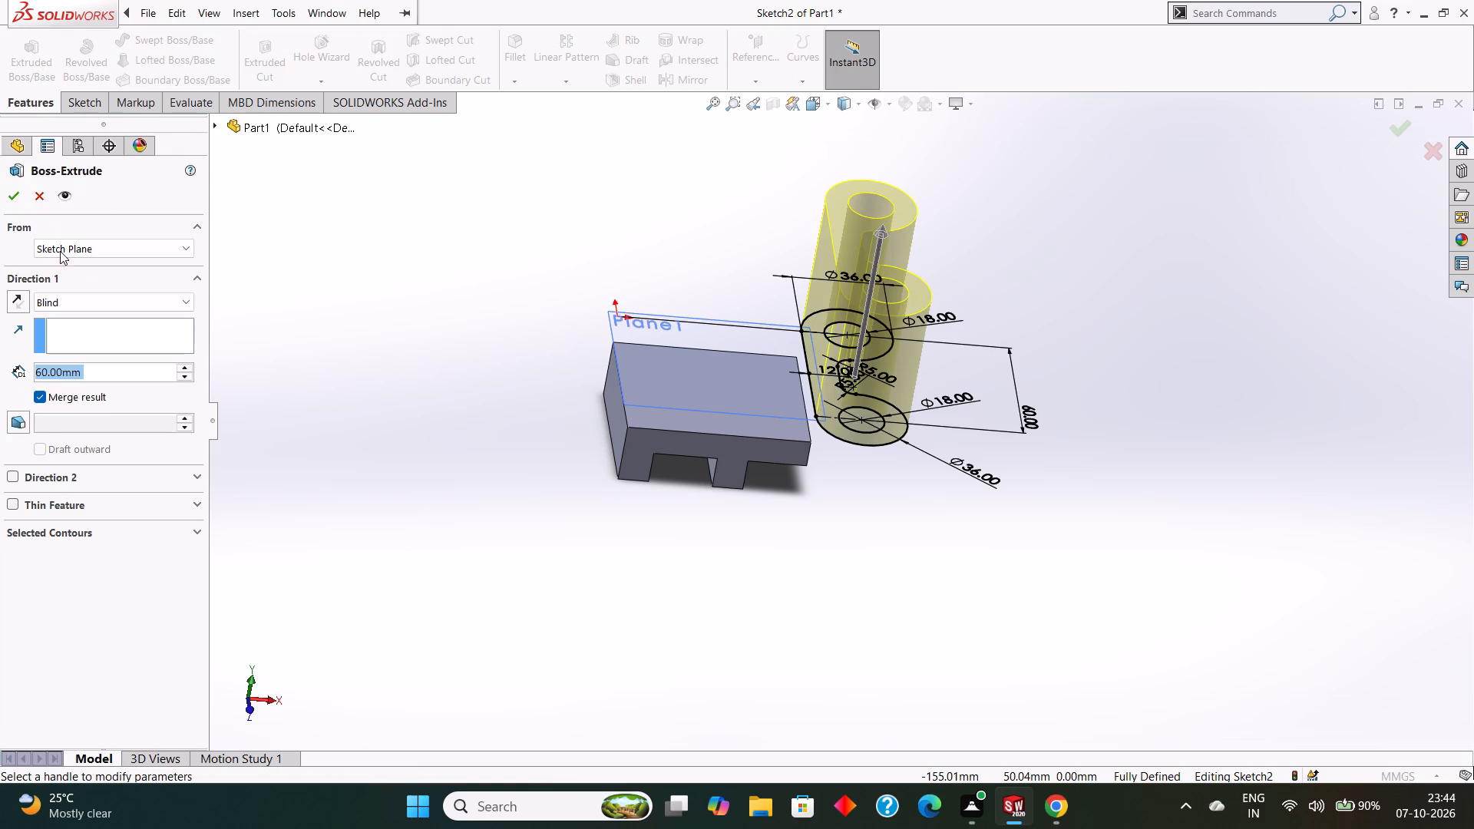
pyautogui.click(16, 308)
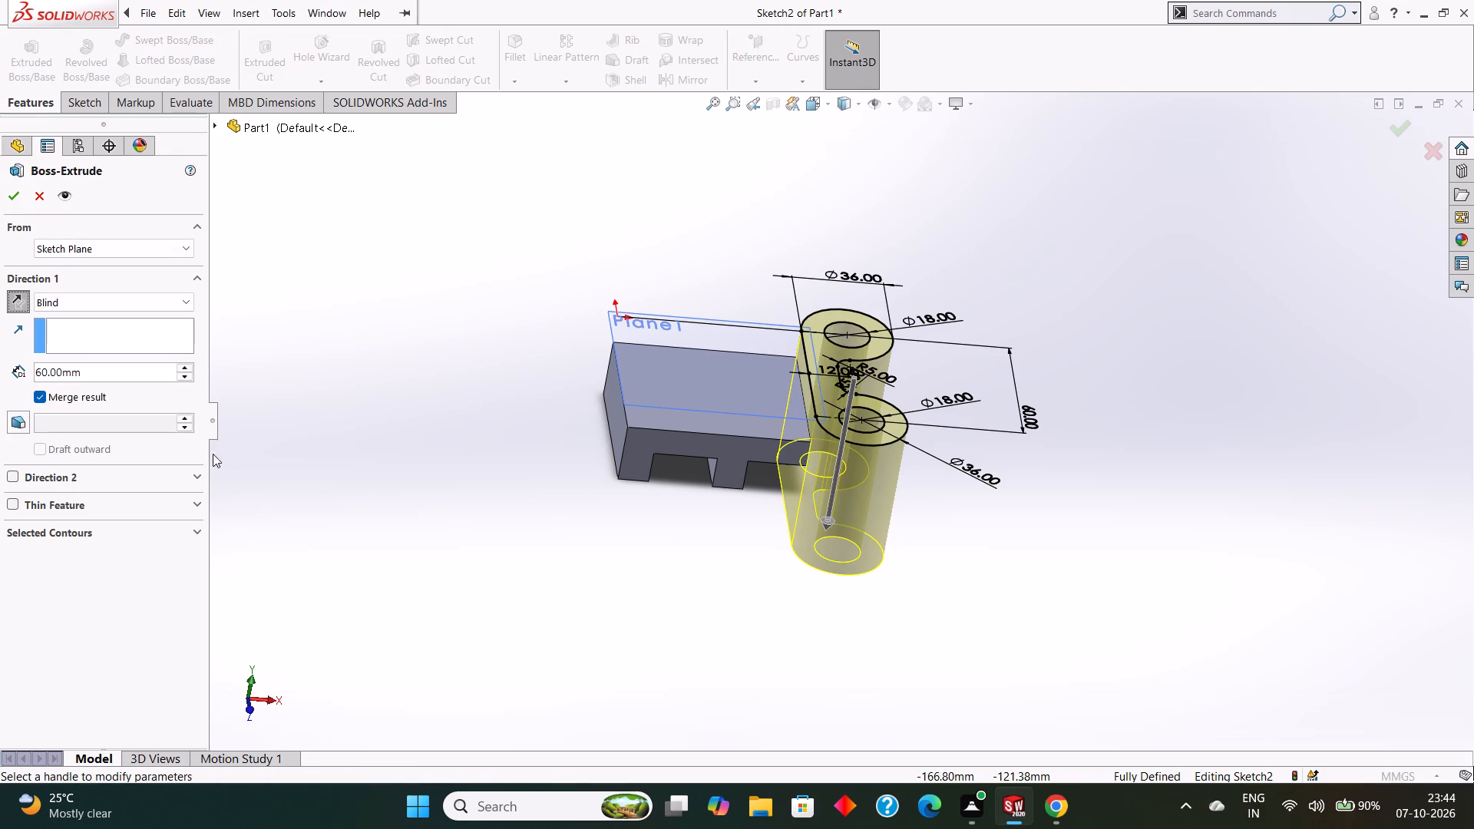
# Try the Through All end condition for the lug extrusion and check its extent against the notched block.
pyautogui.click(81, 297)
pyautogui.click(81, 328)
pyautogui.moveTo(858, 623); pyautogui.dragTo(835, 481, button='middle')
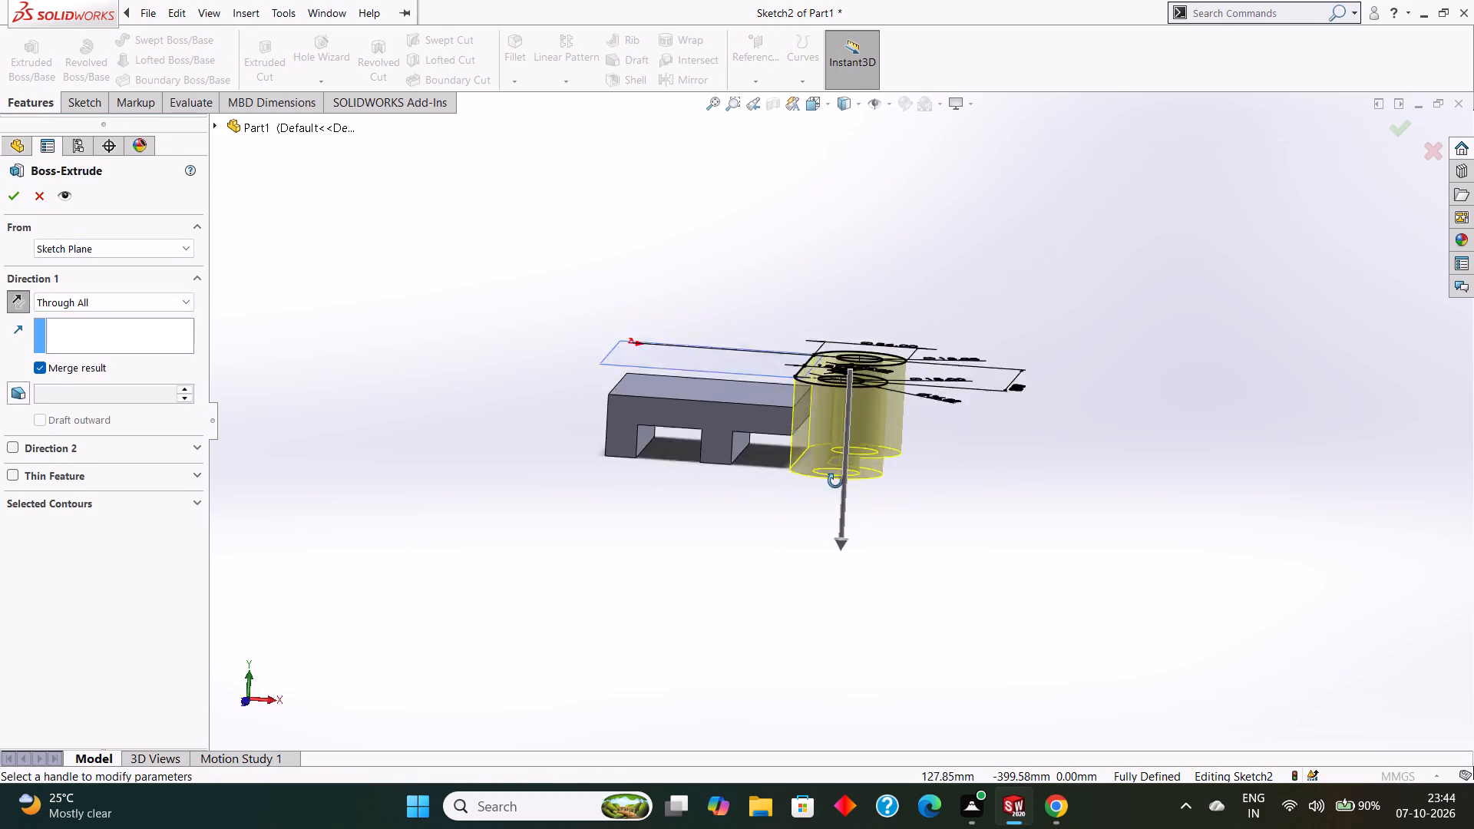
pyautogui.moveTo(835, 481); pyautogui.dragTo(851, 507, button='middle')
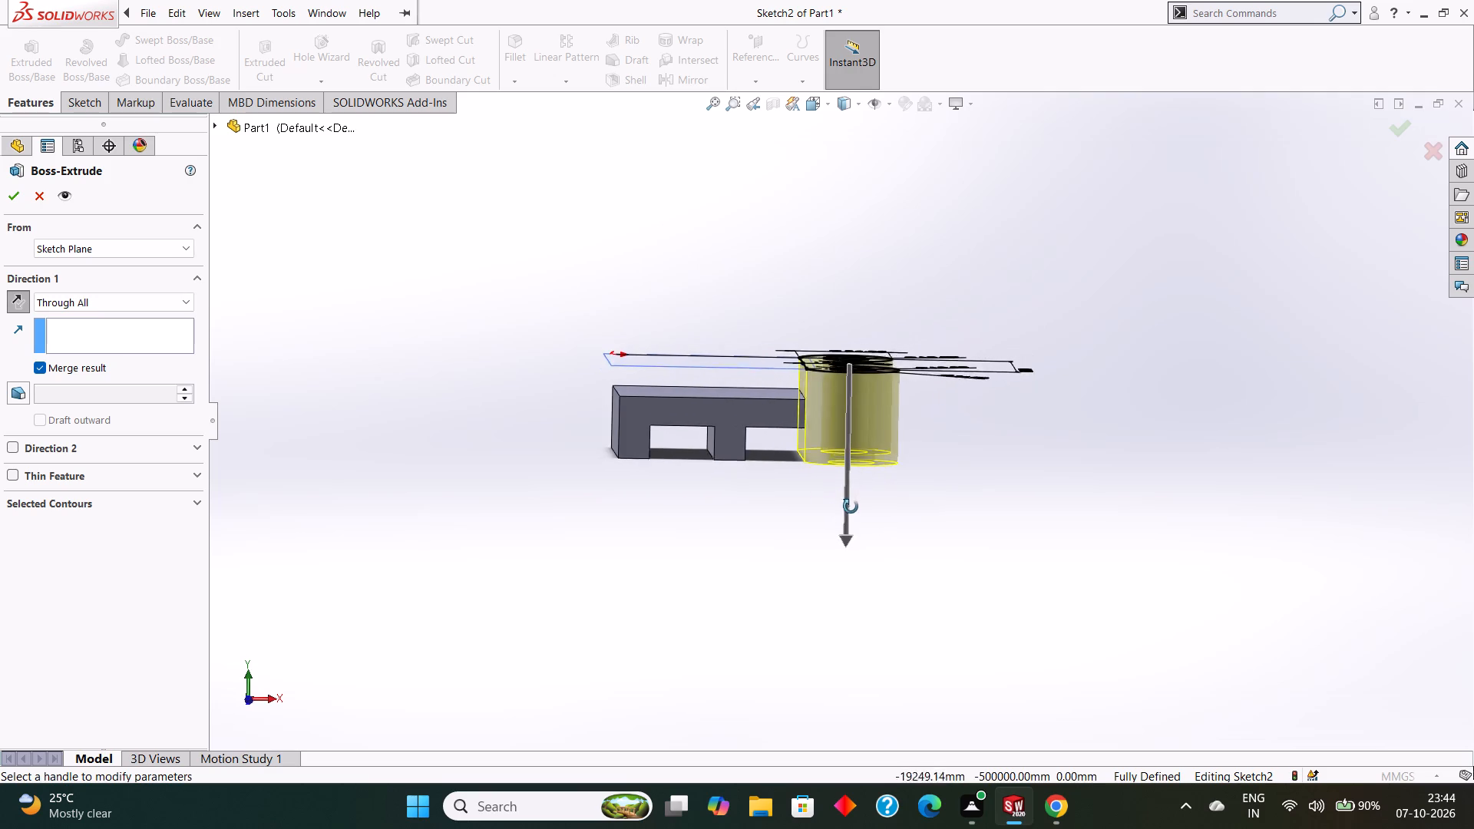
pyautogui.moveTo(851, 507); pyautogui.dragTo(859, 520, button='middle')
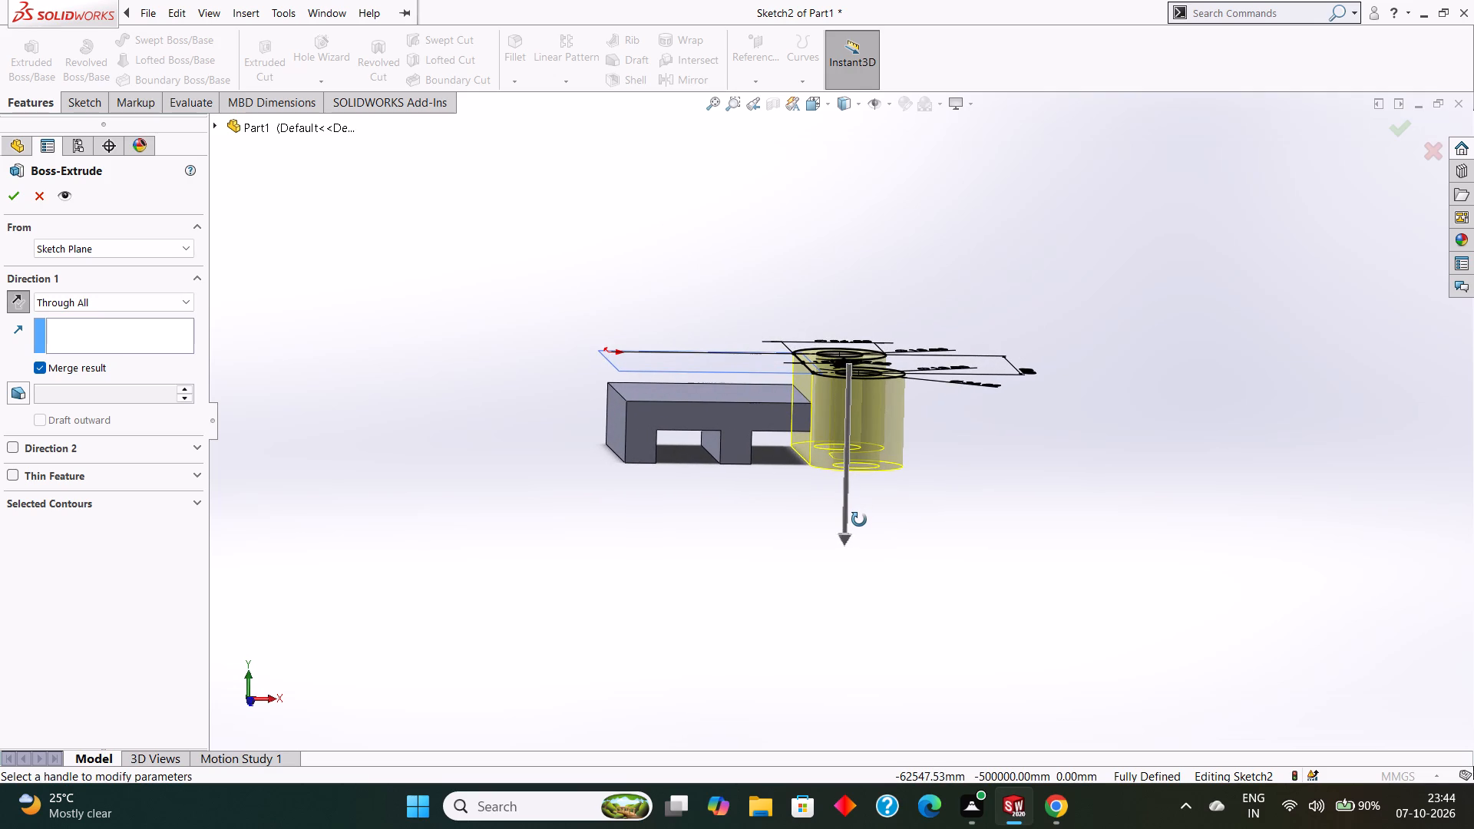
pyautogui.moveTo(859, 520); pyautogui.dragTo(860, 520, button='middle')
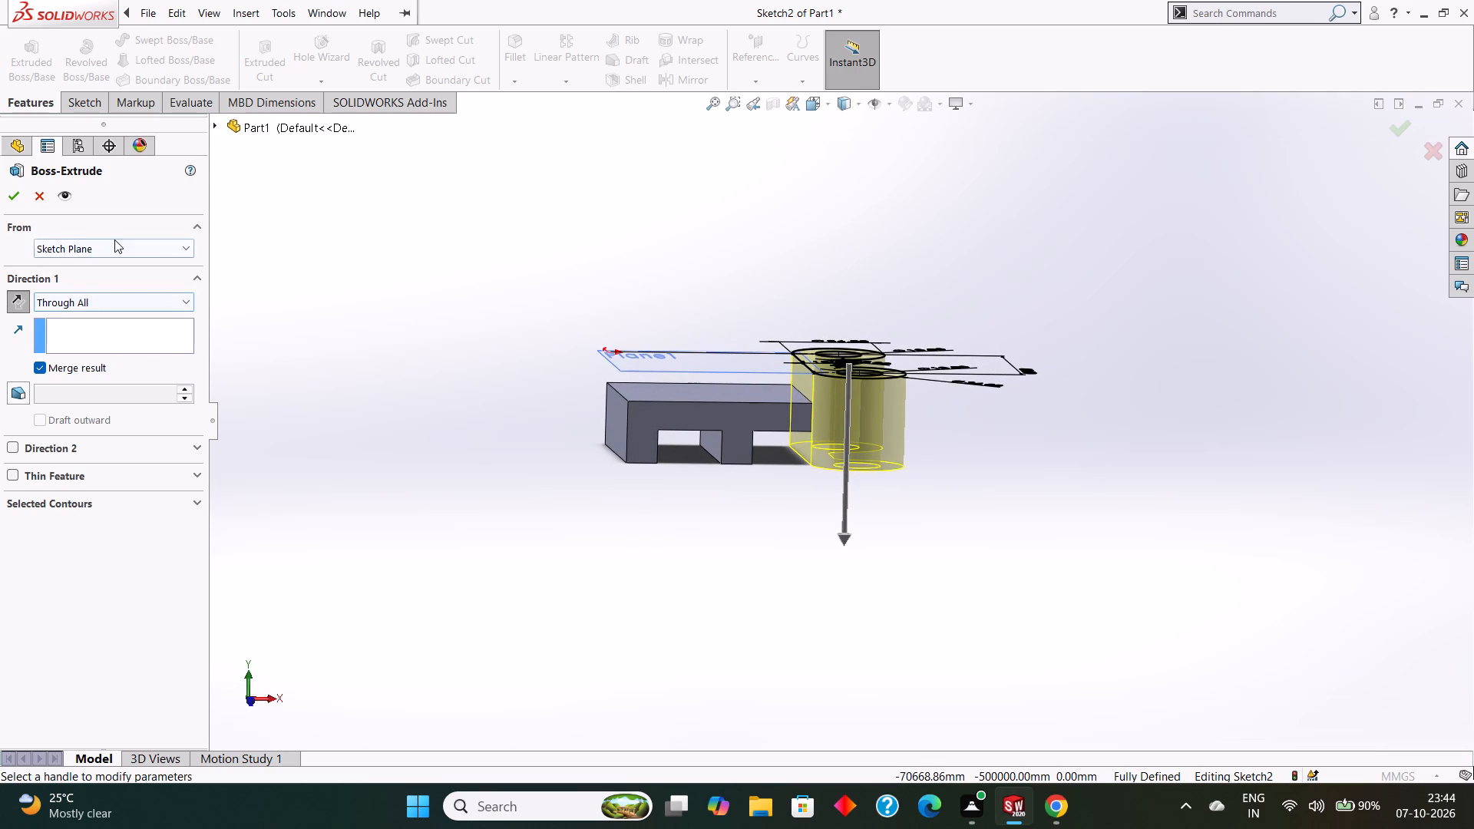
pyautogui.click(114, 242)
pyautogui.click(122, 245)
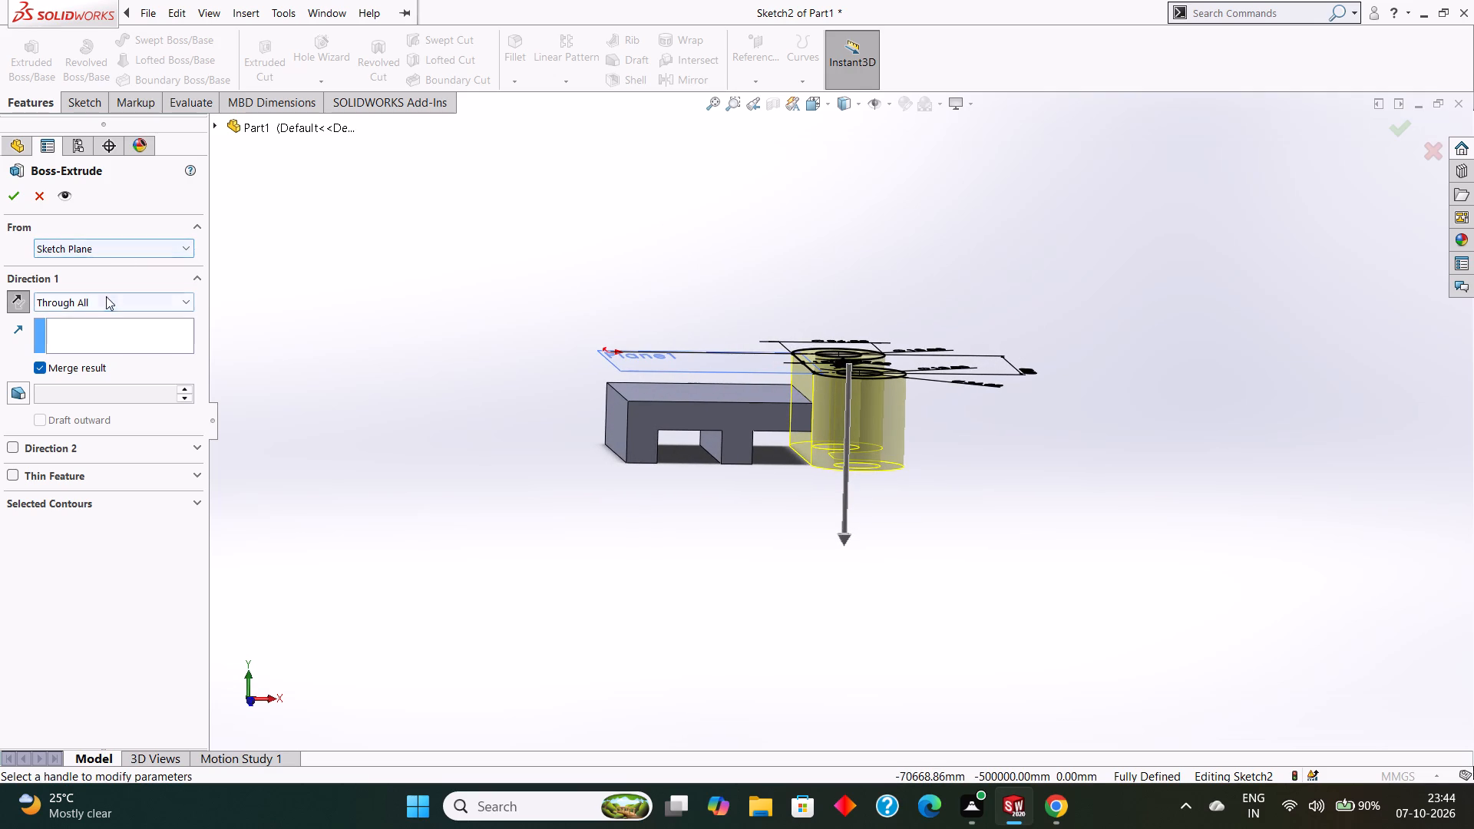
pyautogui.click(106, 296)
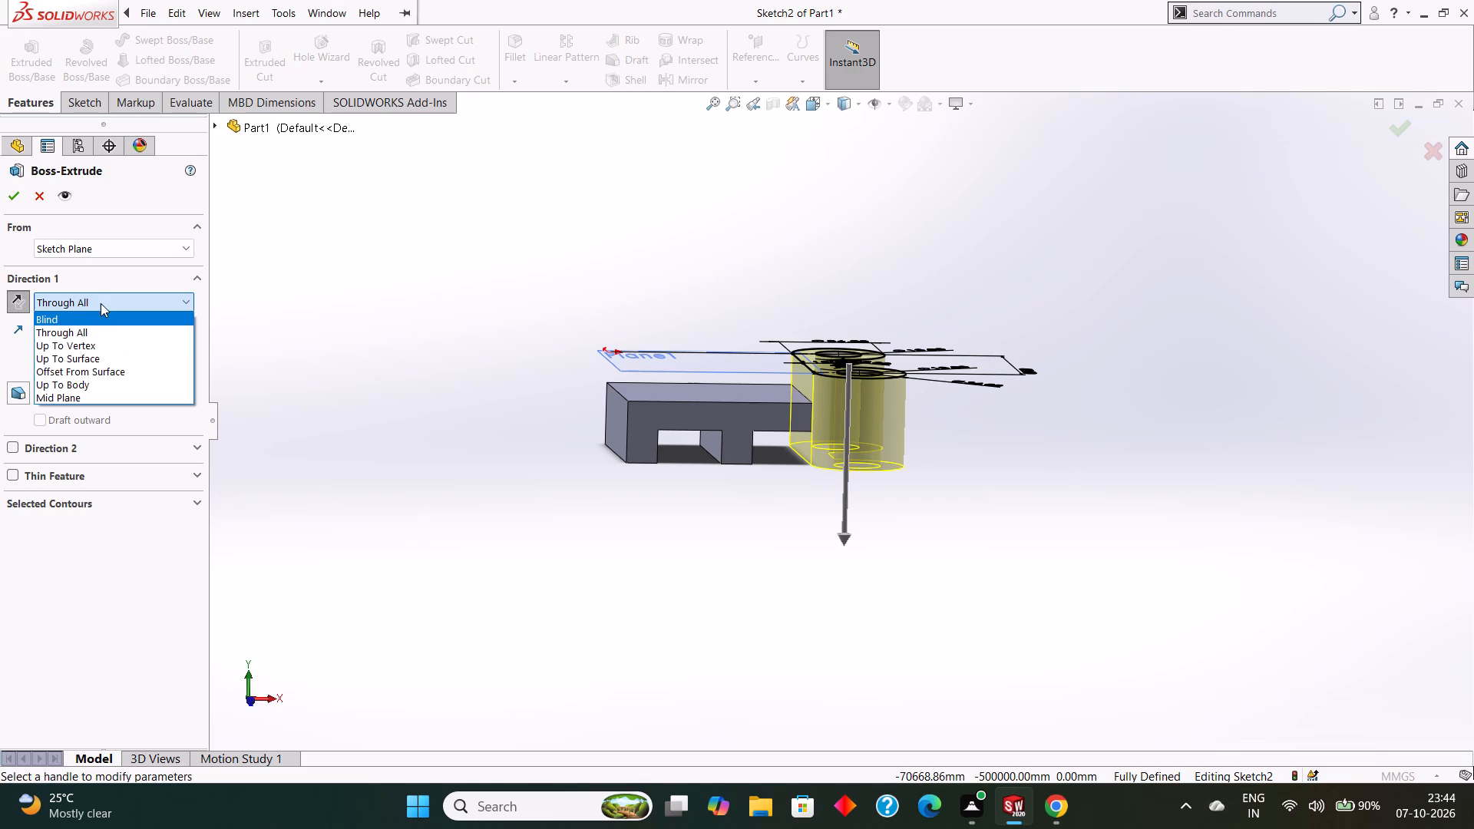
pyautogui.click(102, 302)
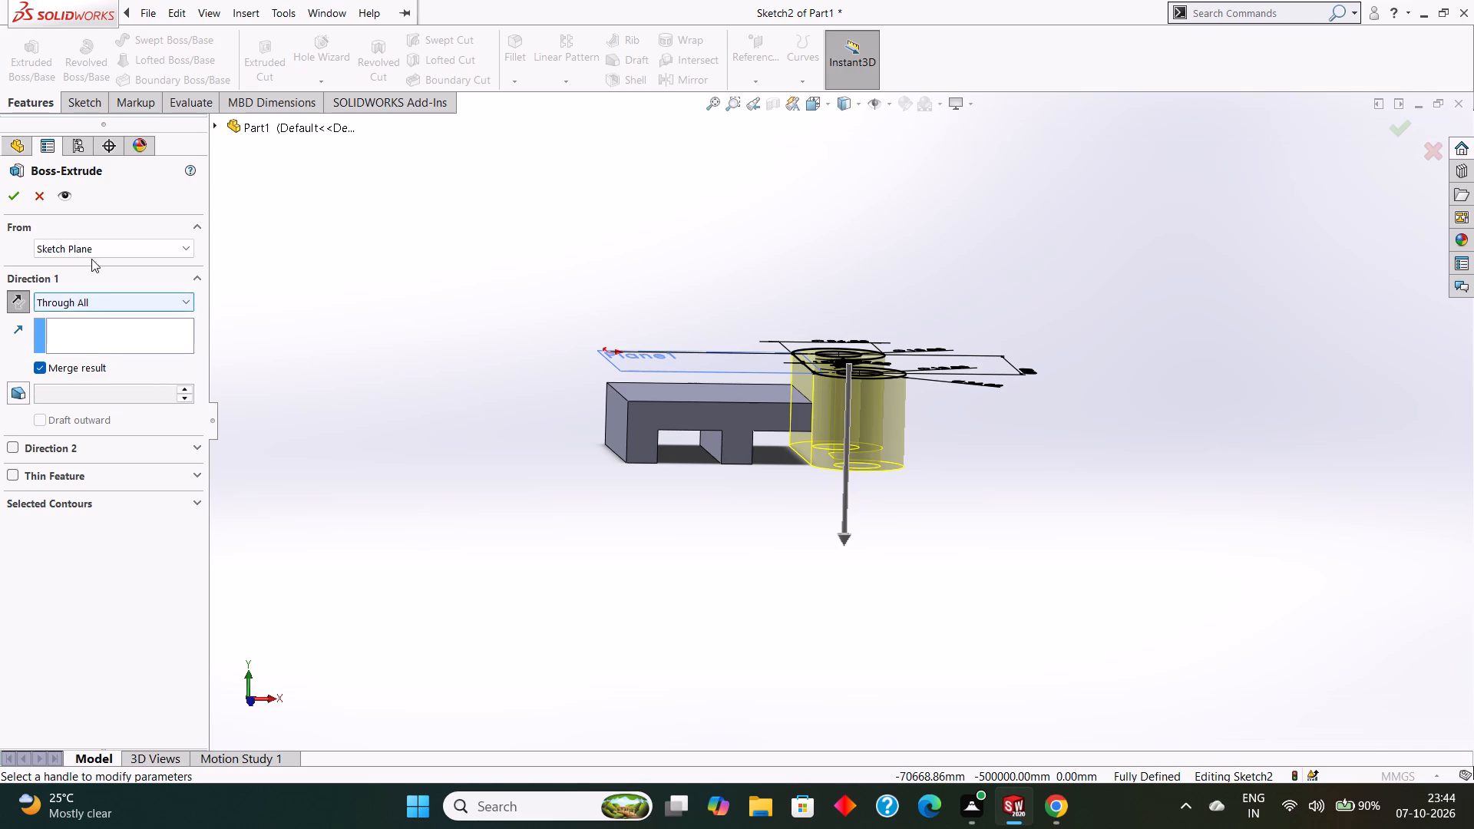
# Extrude the two-lug profile with a Blind depth of 36 mm, merged with the block.
pyautogui.click(91, 298)
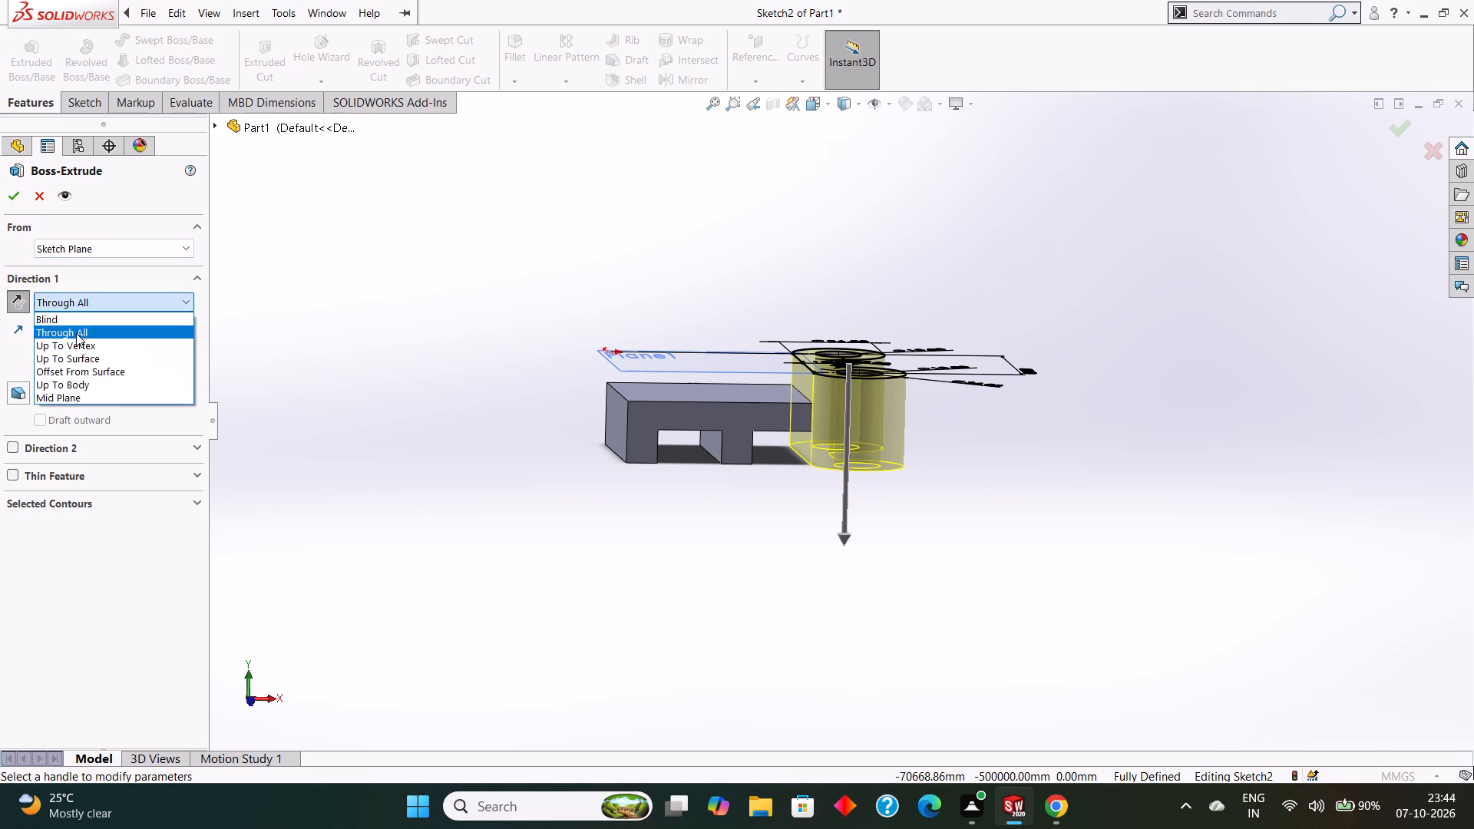
pyautogui.click(78, 318)
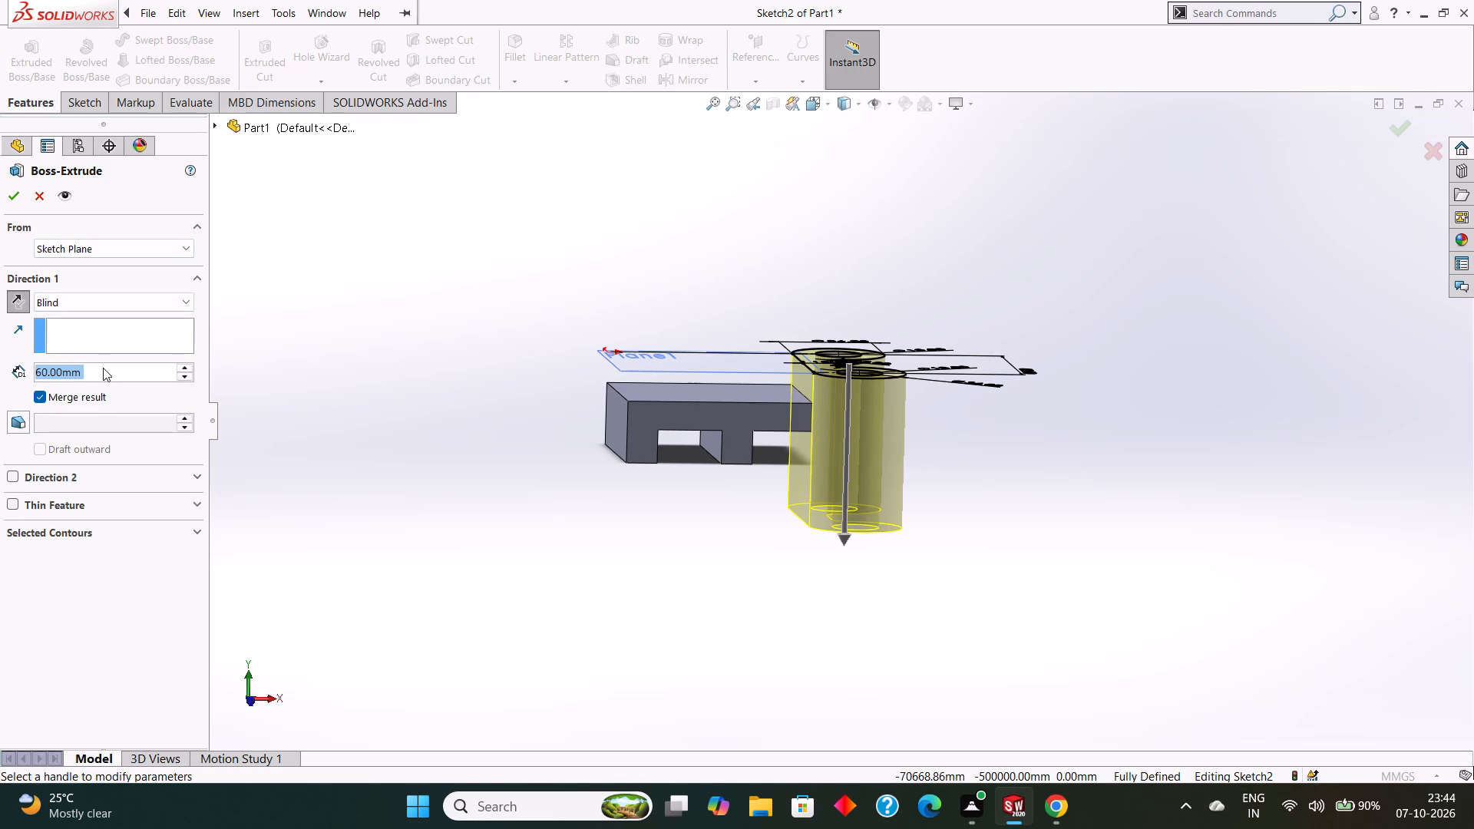
pyautogui.write('36')
pyautogui.press('Return')
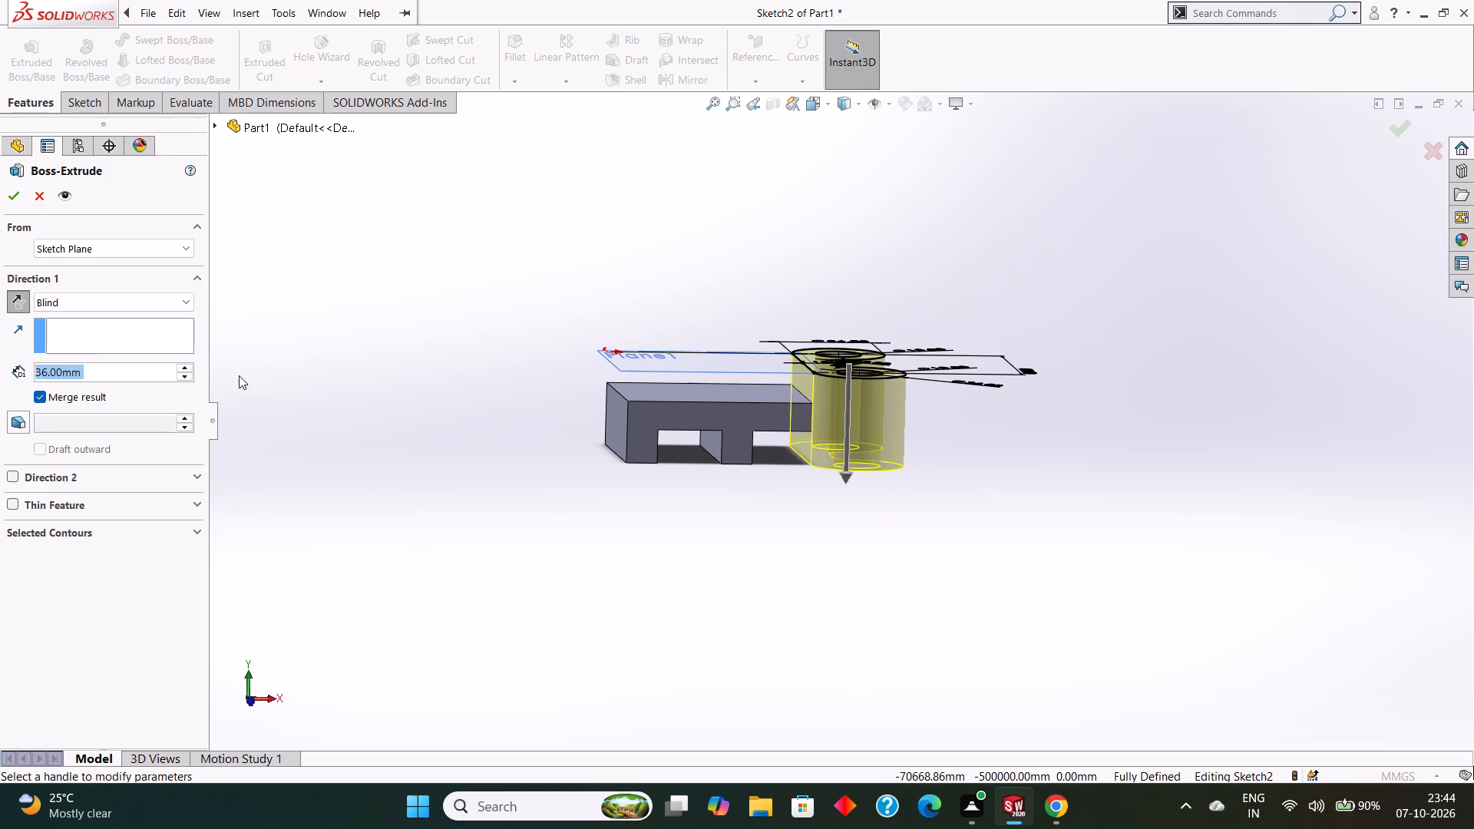
pyautogui.moveTo(756, 484); pyautogui.dragTo(792, 469, button='middle')
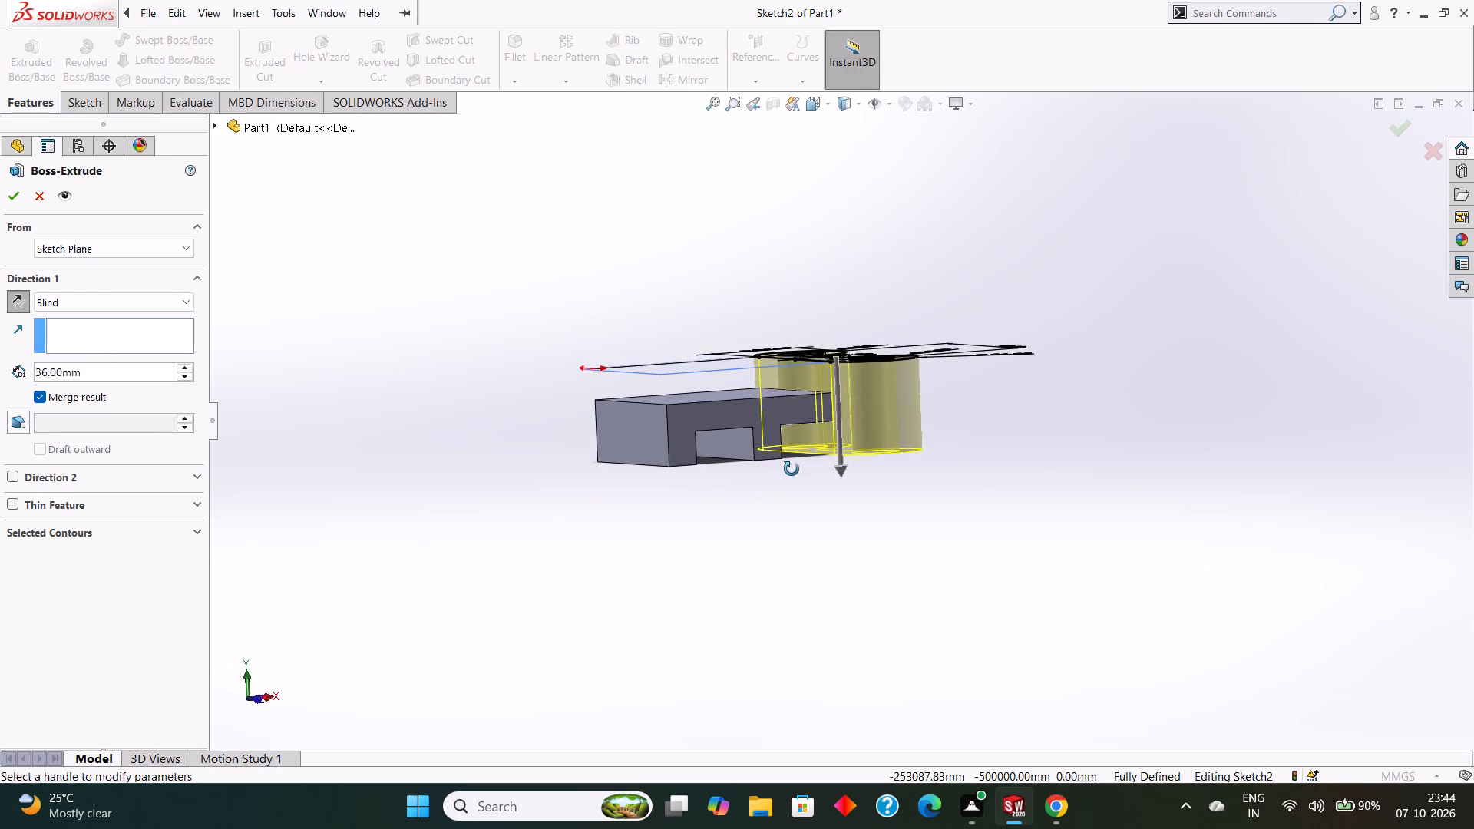
pyautogui.moveTo(792, 469); pyautogui.dragTo(783, 489, button='middle')
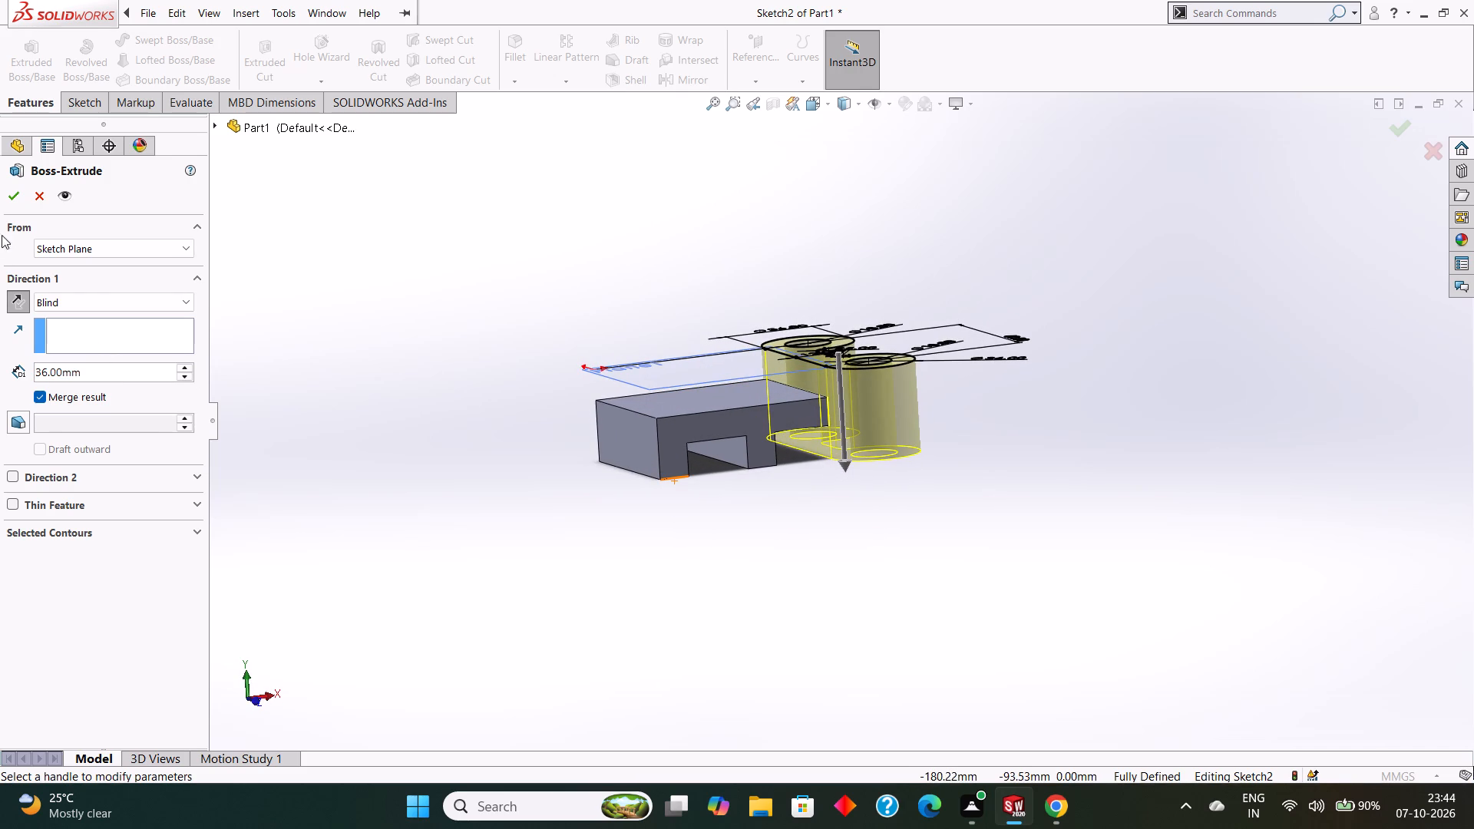
pyautogui.click(17, 191)
pyautogui.click(508, 302)
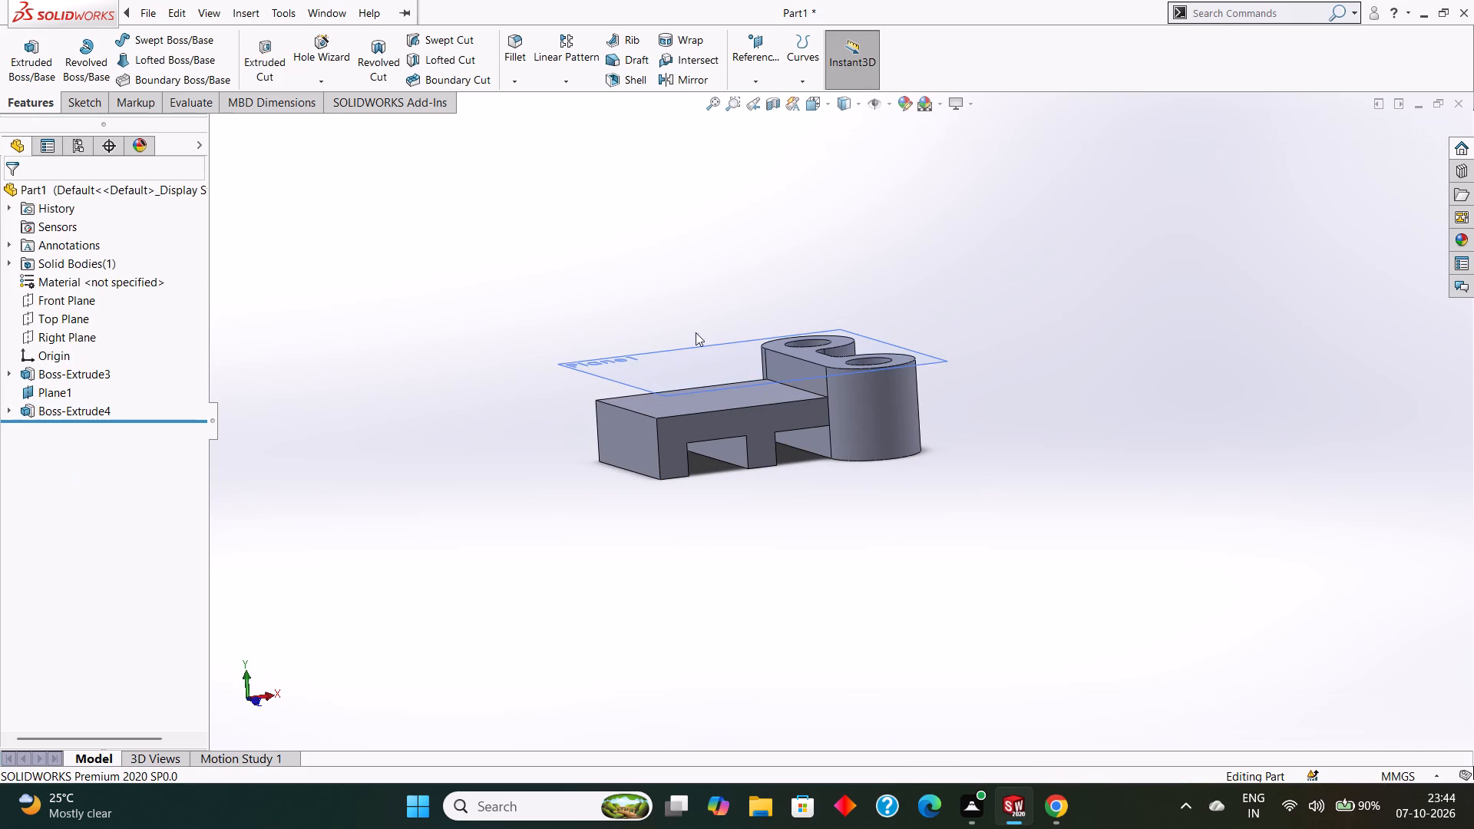
# Hide the reference plane Plane1 above the notched block.
pyautogui.moveTo(904, 451); pyautogui.dragTo(885, 537, button='middle')
pyautogui.scroll(-1, 904, 385)
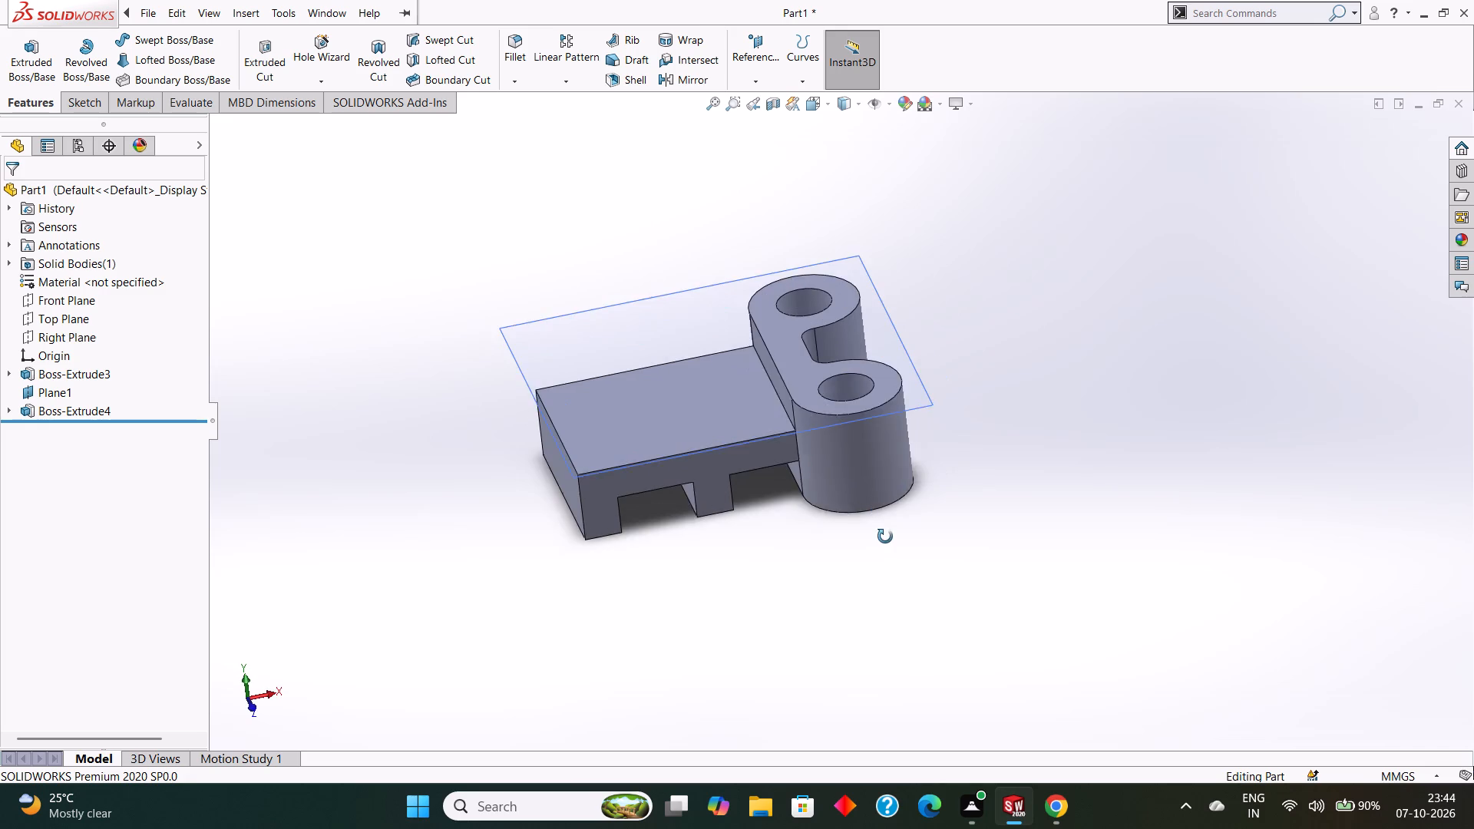
pyautogui.moveTo(885, 537); pyautogui.dragTo(884, 546, button='middle')
pyautogui.rightClick(656, 315)
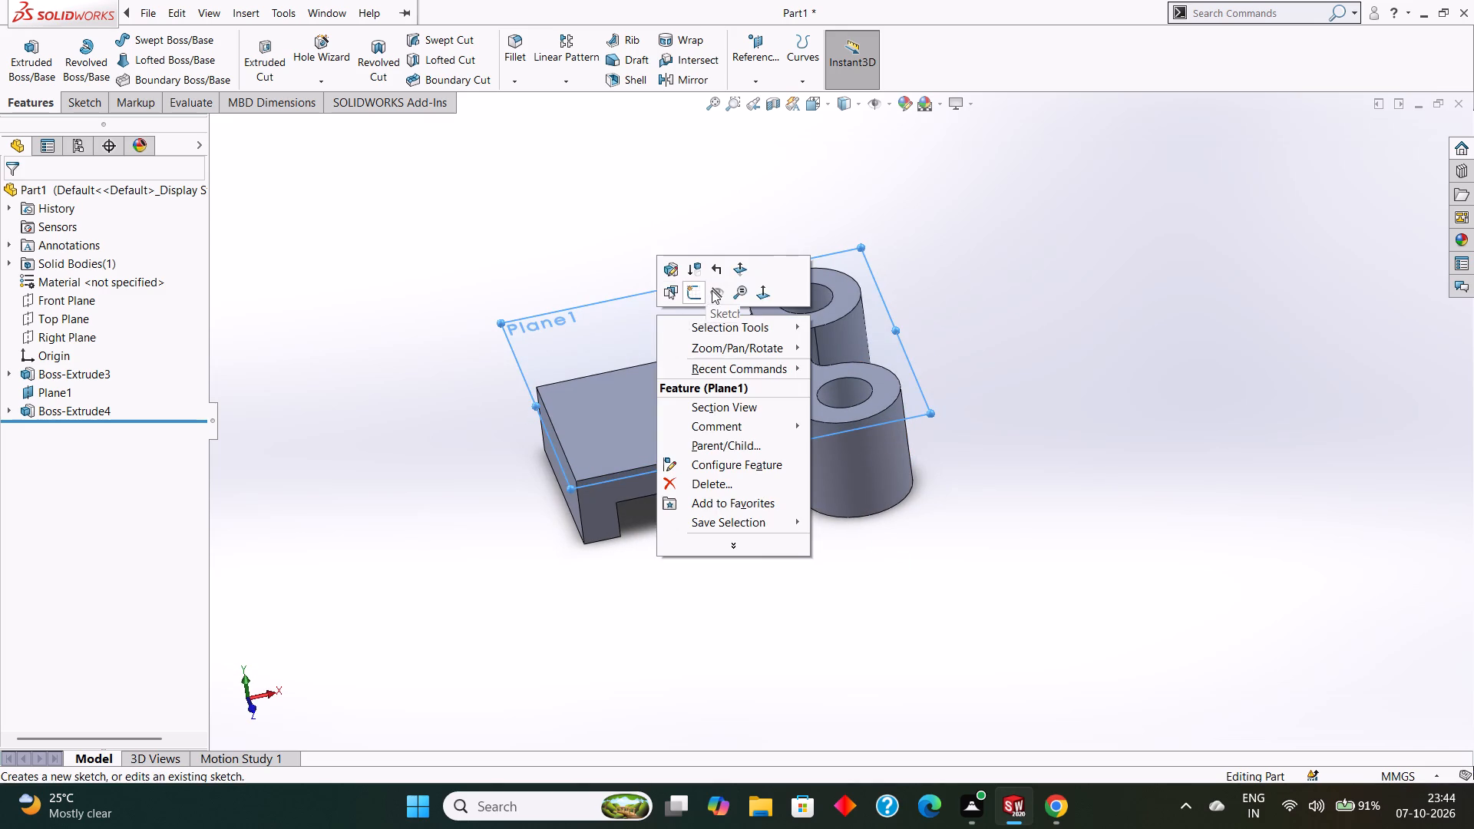
pyautogui.click(712, 290)
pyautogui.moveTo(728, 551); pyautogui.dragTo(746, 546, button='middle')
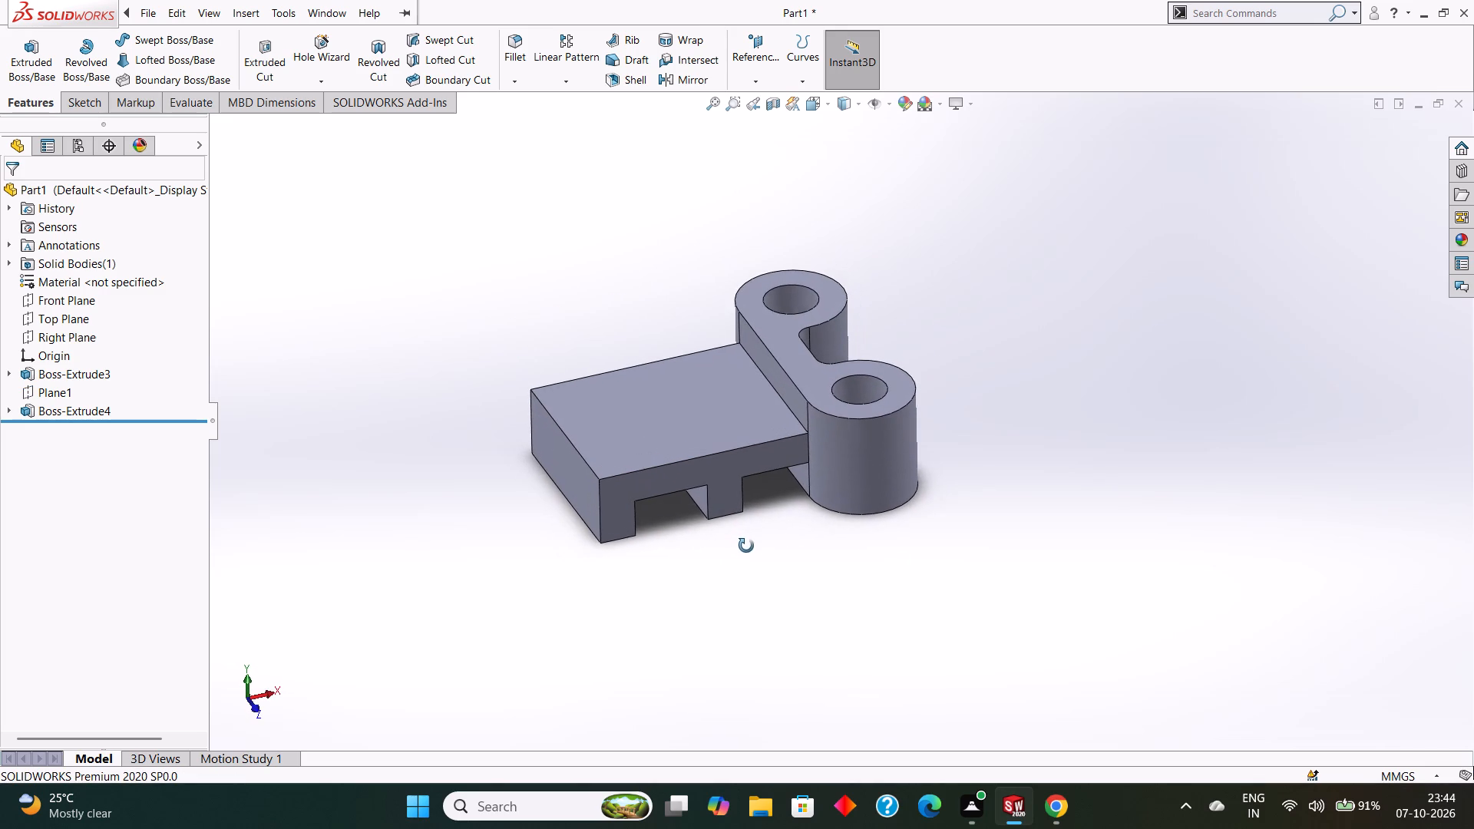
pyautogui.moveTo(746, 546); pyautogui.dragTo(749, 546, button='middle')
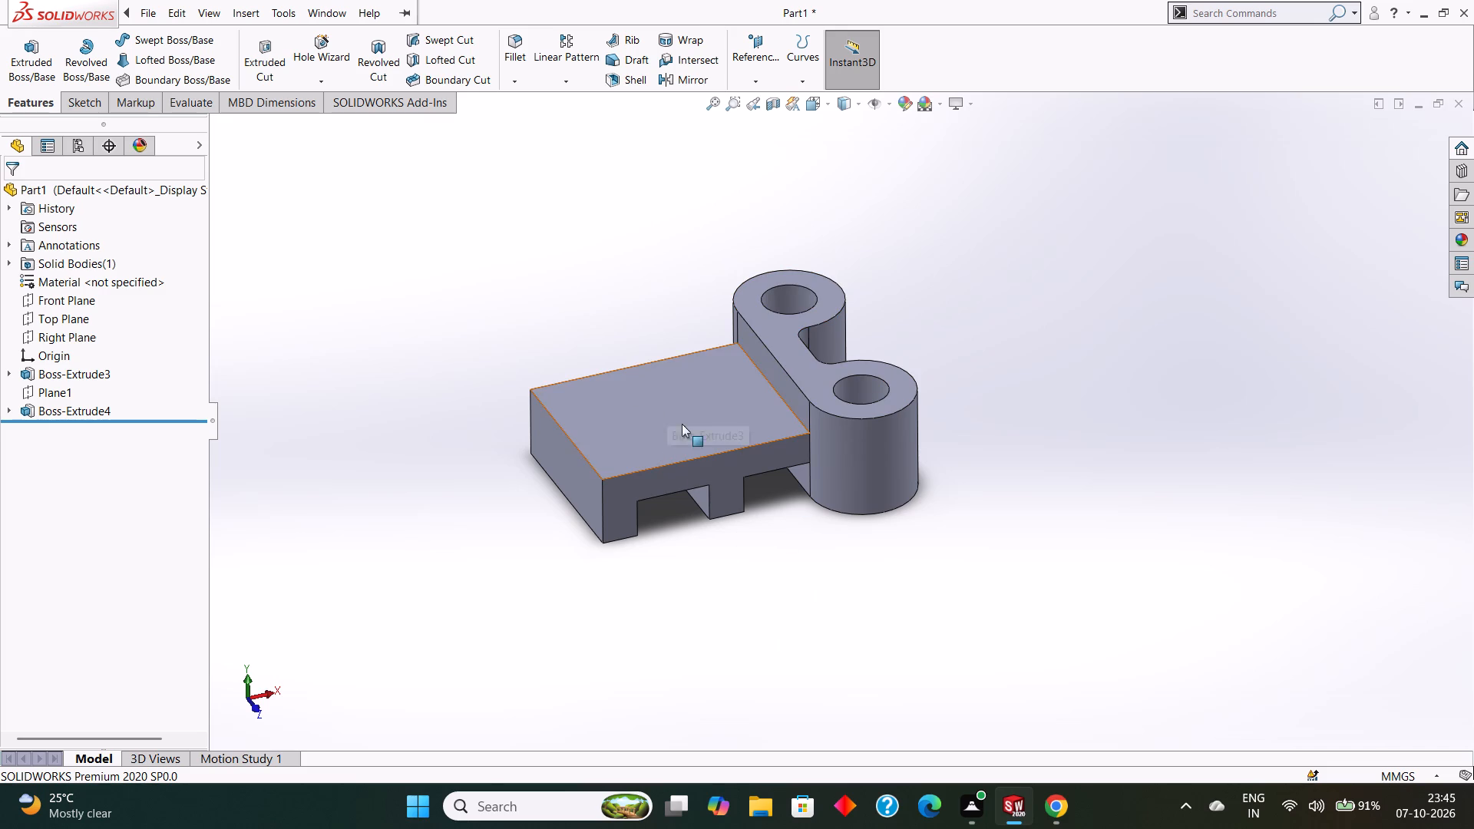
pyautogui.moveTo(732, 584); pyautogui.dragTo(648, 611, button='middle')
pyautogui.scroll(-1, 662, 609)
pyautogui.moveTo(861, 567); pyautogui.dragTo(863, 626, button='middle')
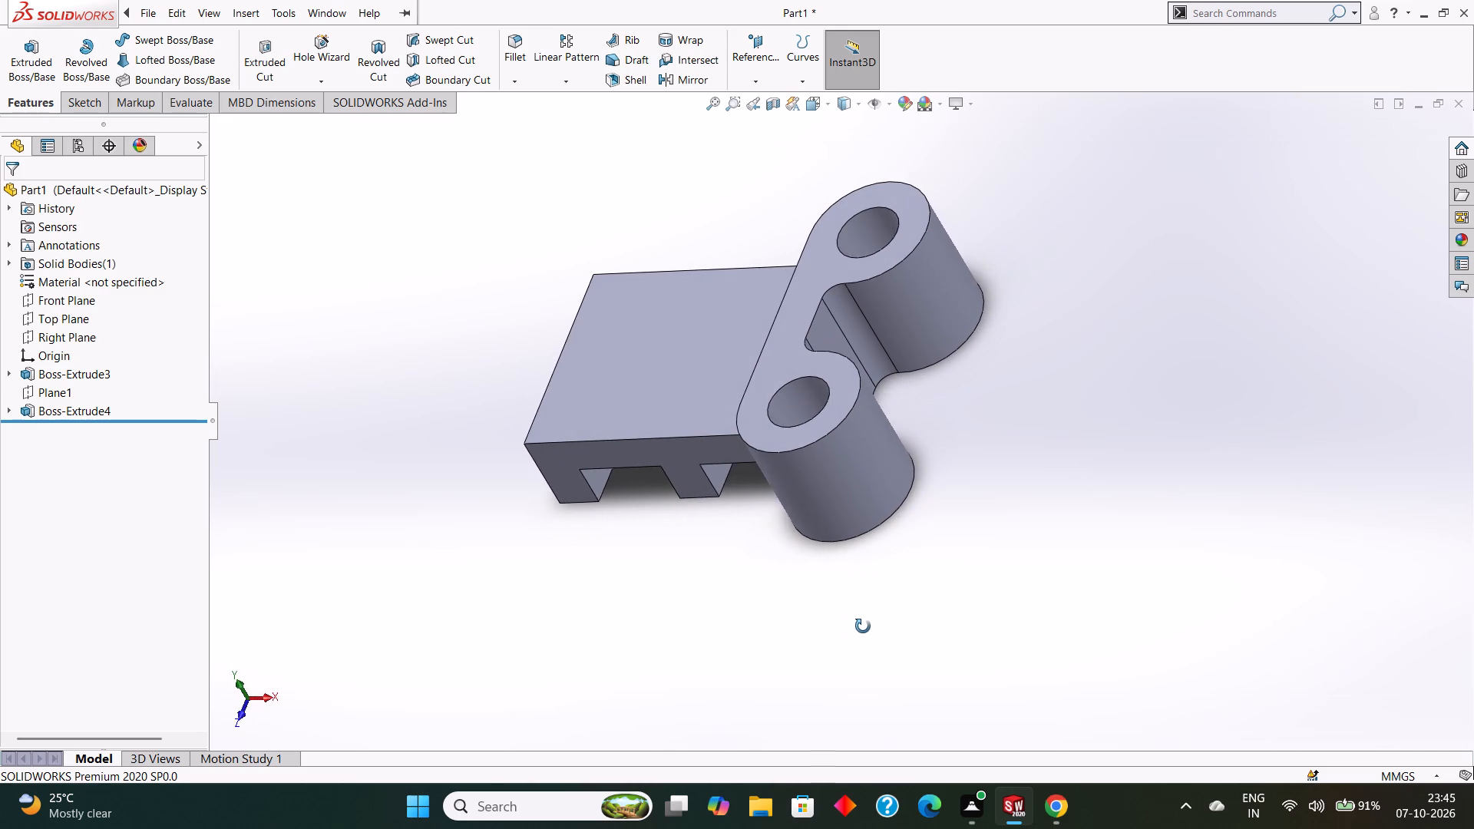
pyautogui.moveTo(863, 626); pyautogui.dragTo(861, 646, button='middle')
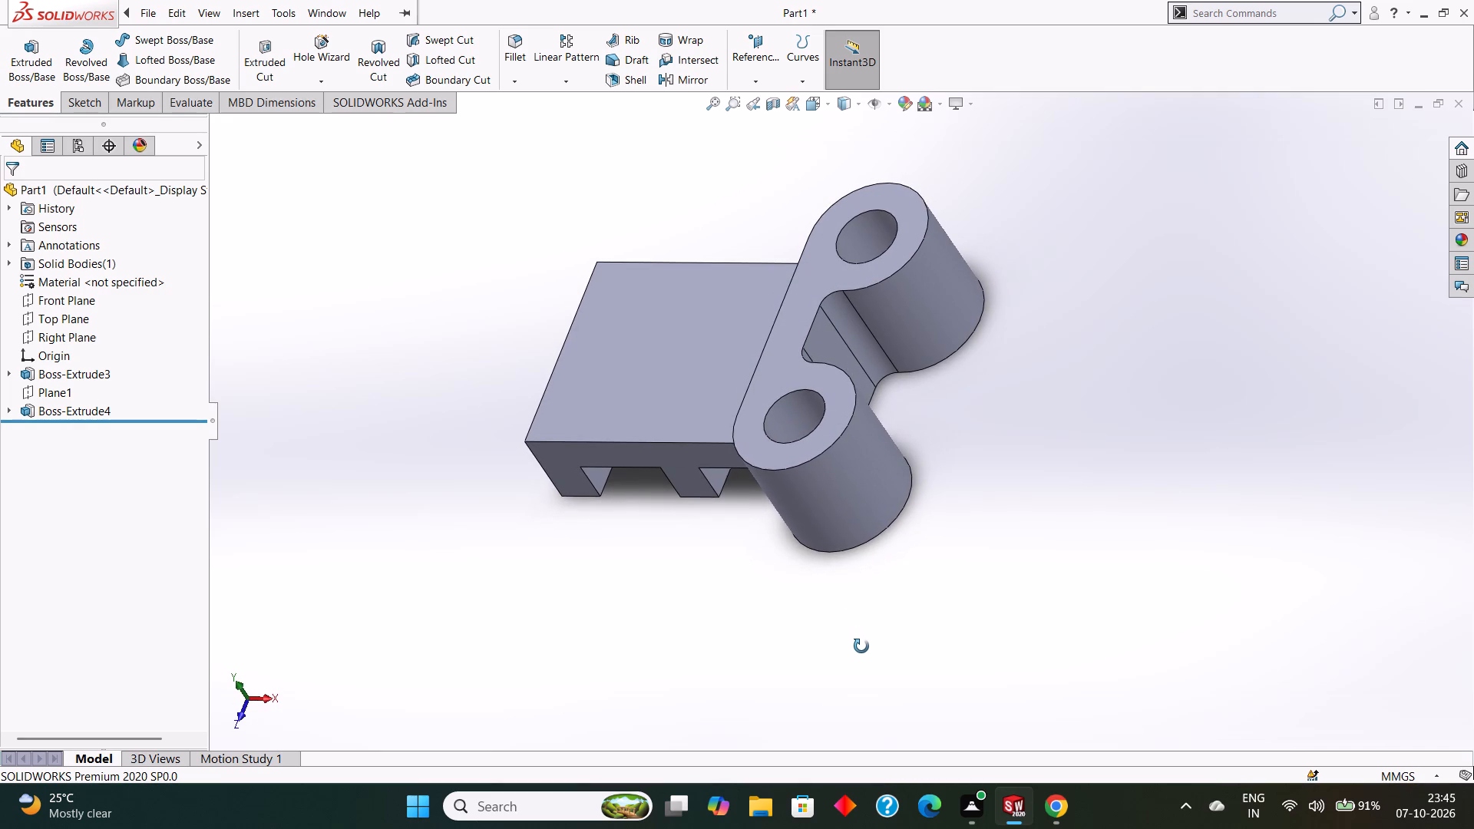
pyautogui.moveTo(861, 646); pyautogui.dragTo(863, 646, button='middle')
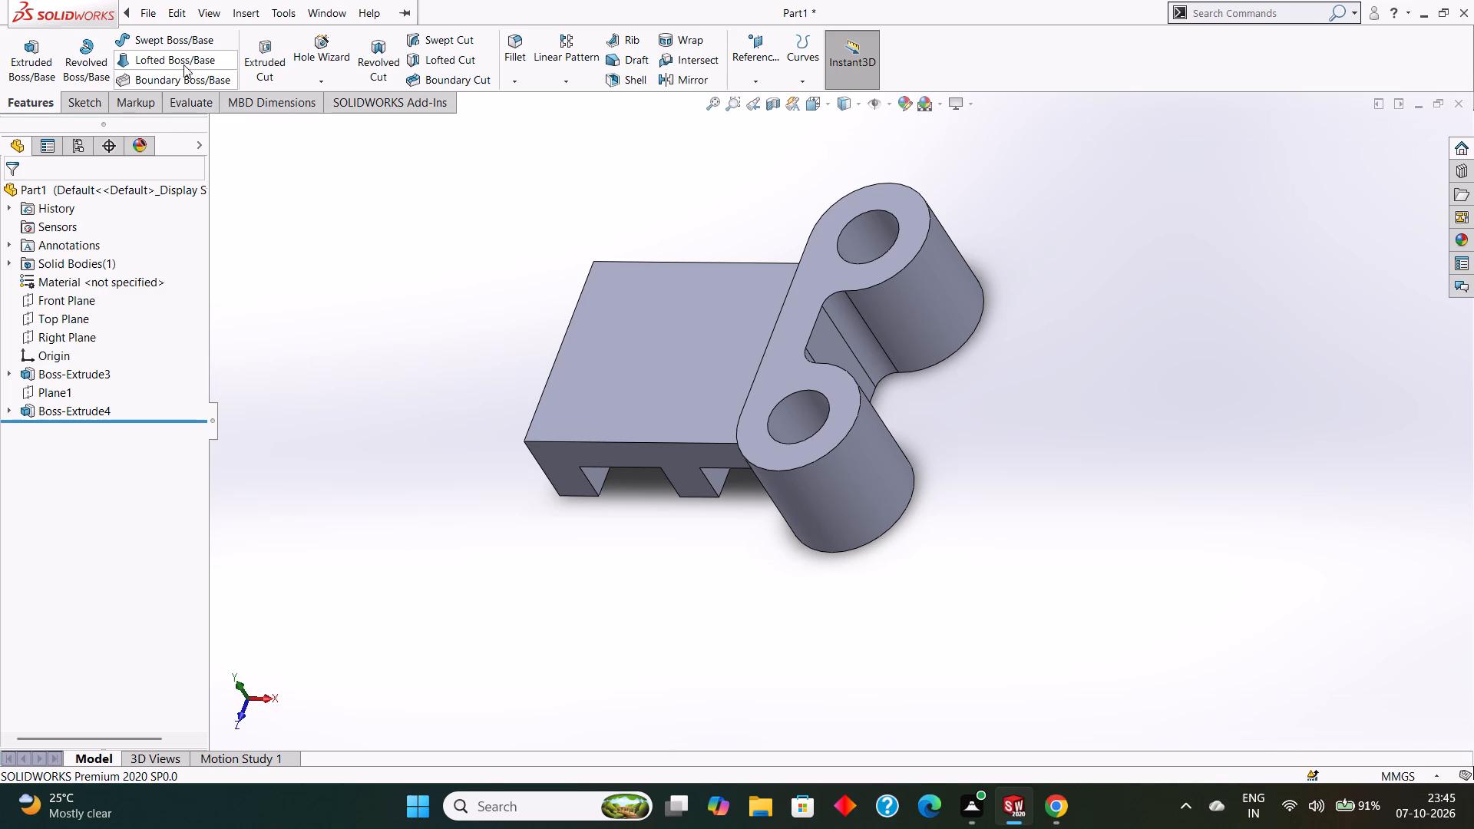
# Create a reference plane at a 0 mm offset from the Top Plane, at the underside of the part.
pyautogui.click(762, 83)
pyautogui.click(762, 97)
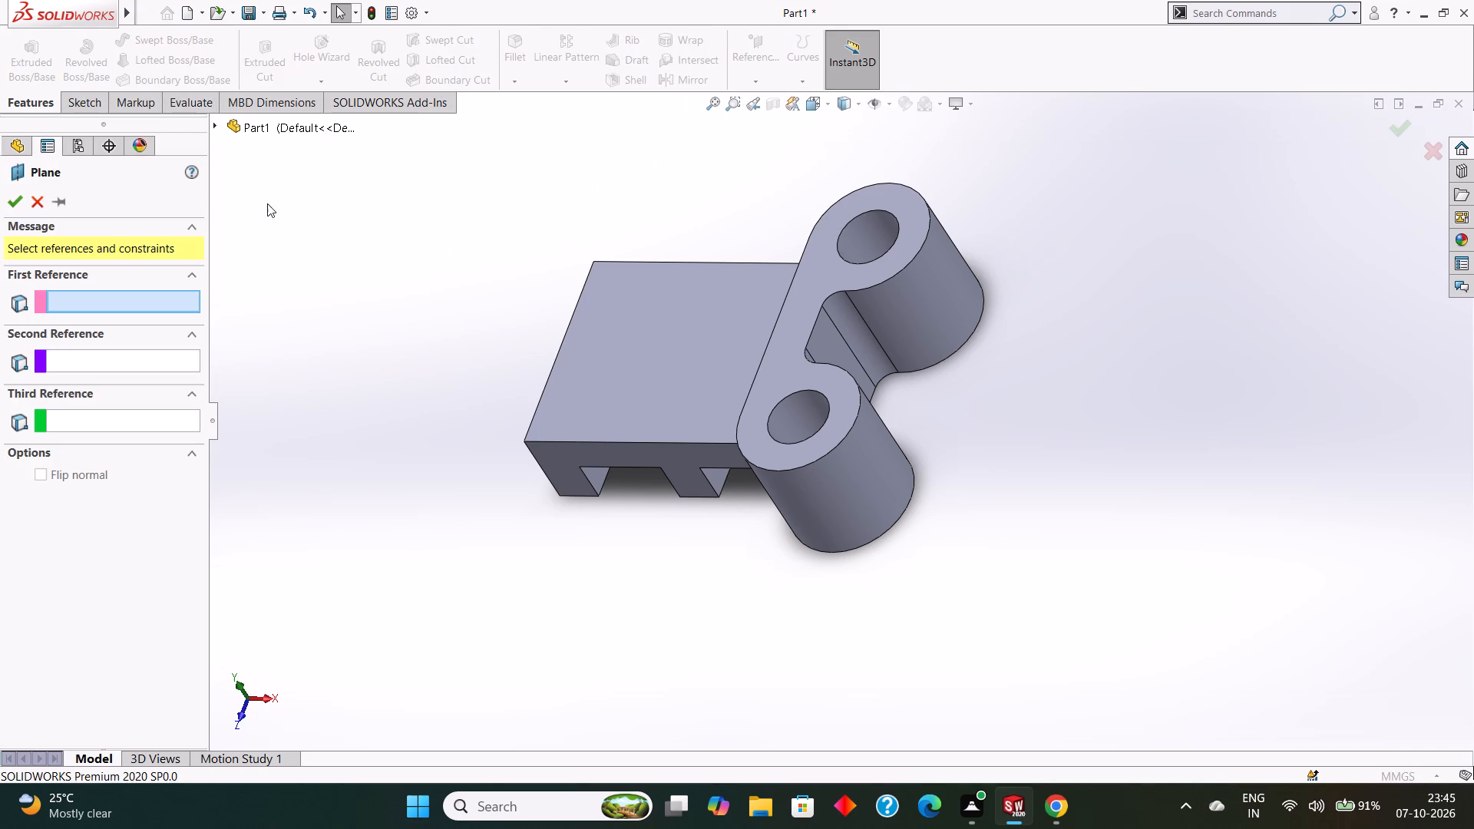
pyautogui.click(214, 126)
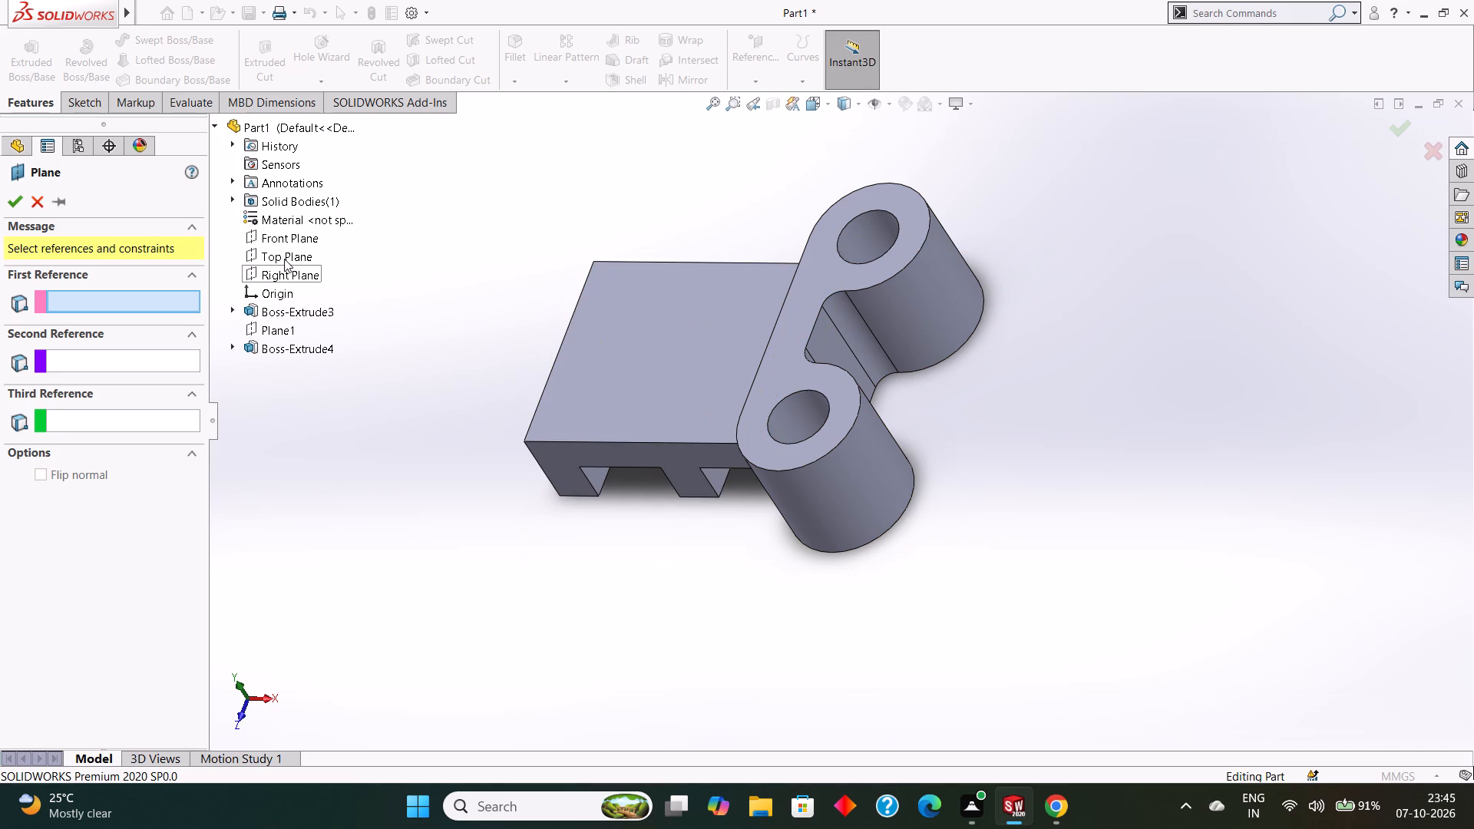
pyautogui.click(289, 252)
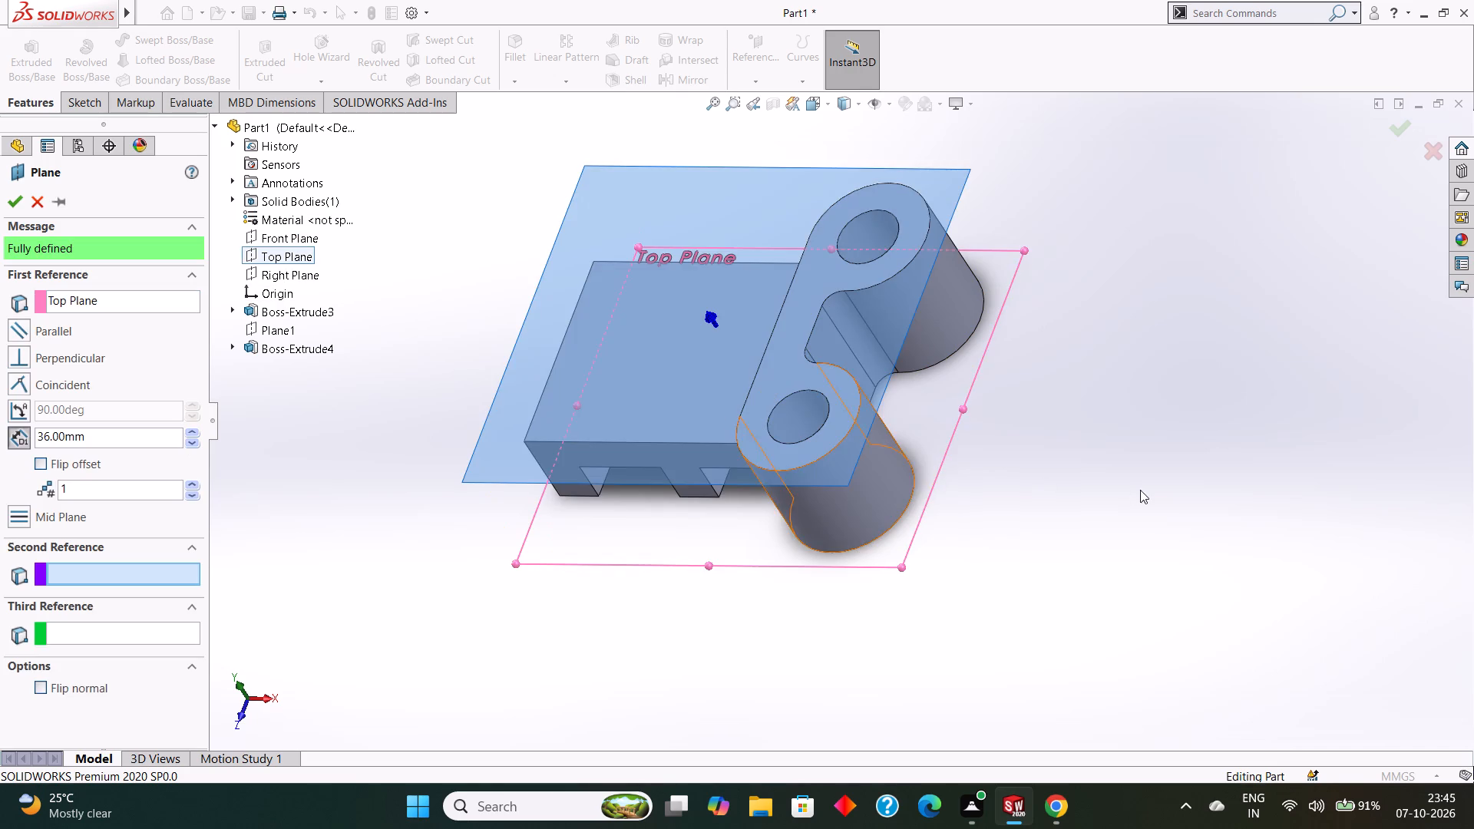
pyautogui.moveTo(1140, 488); pyautogui.dragTo(1142, 317, button='middle')
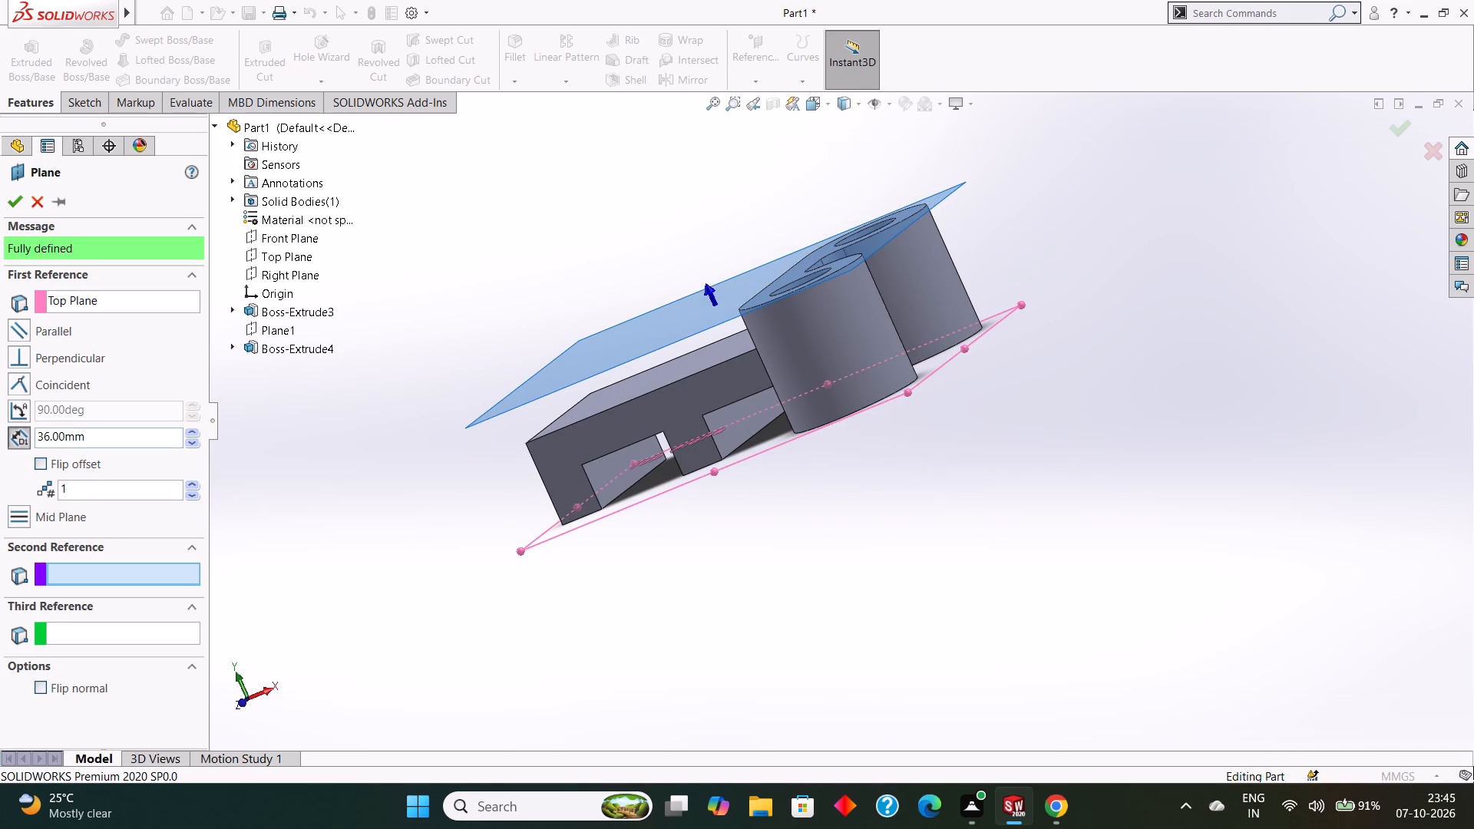
pyautogui.moveTo(110, 434); pyautogui.dragTo(31, 428)
pyautogui.press('0')
pyautogui.press('Return')
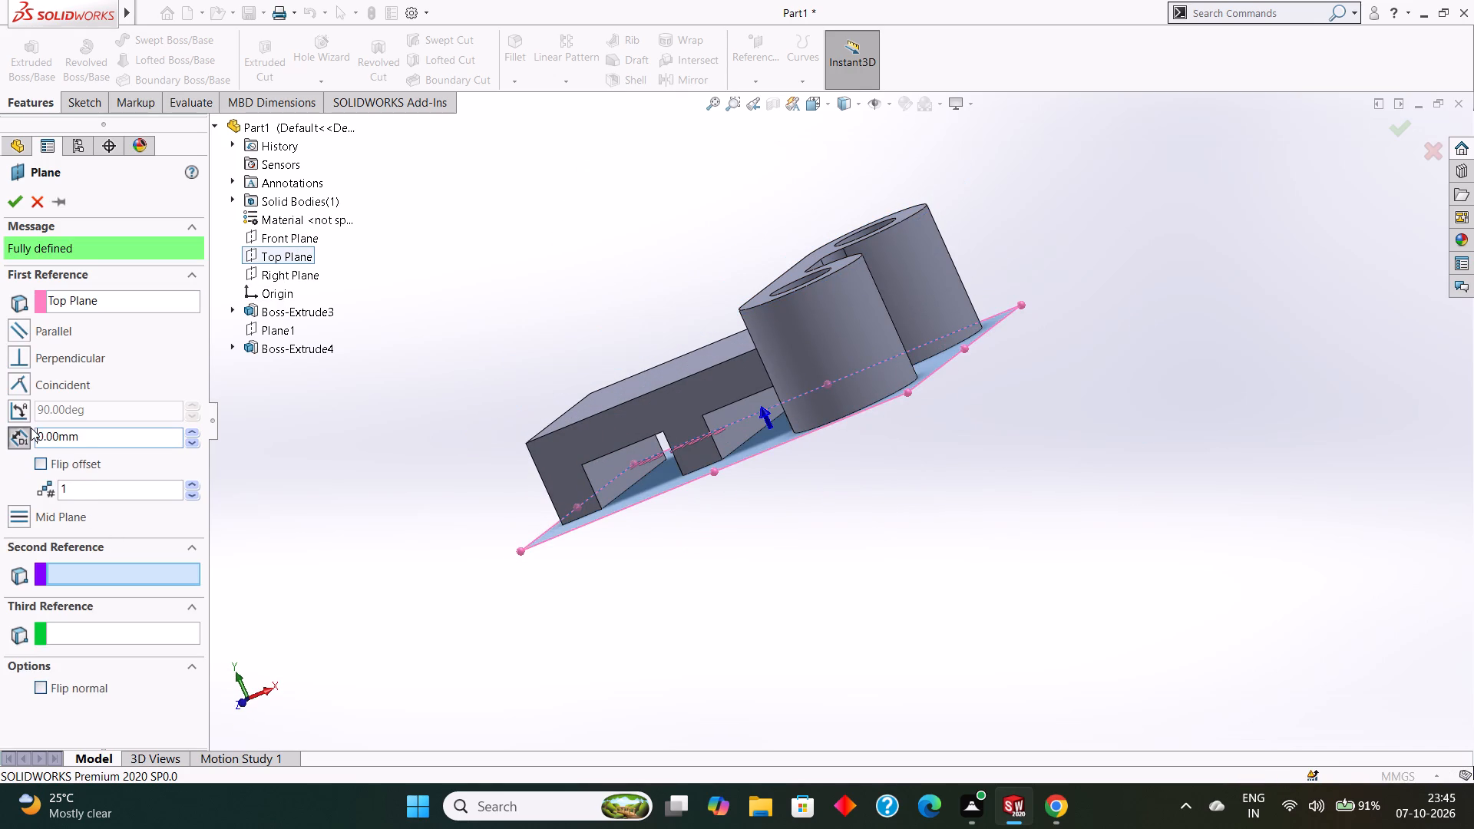
pyautogui.click(10, 199)
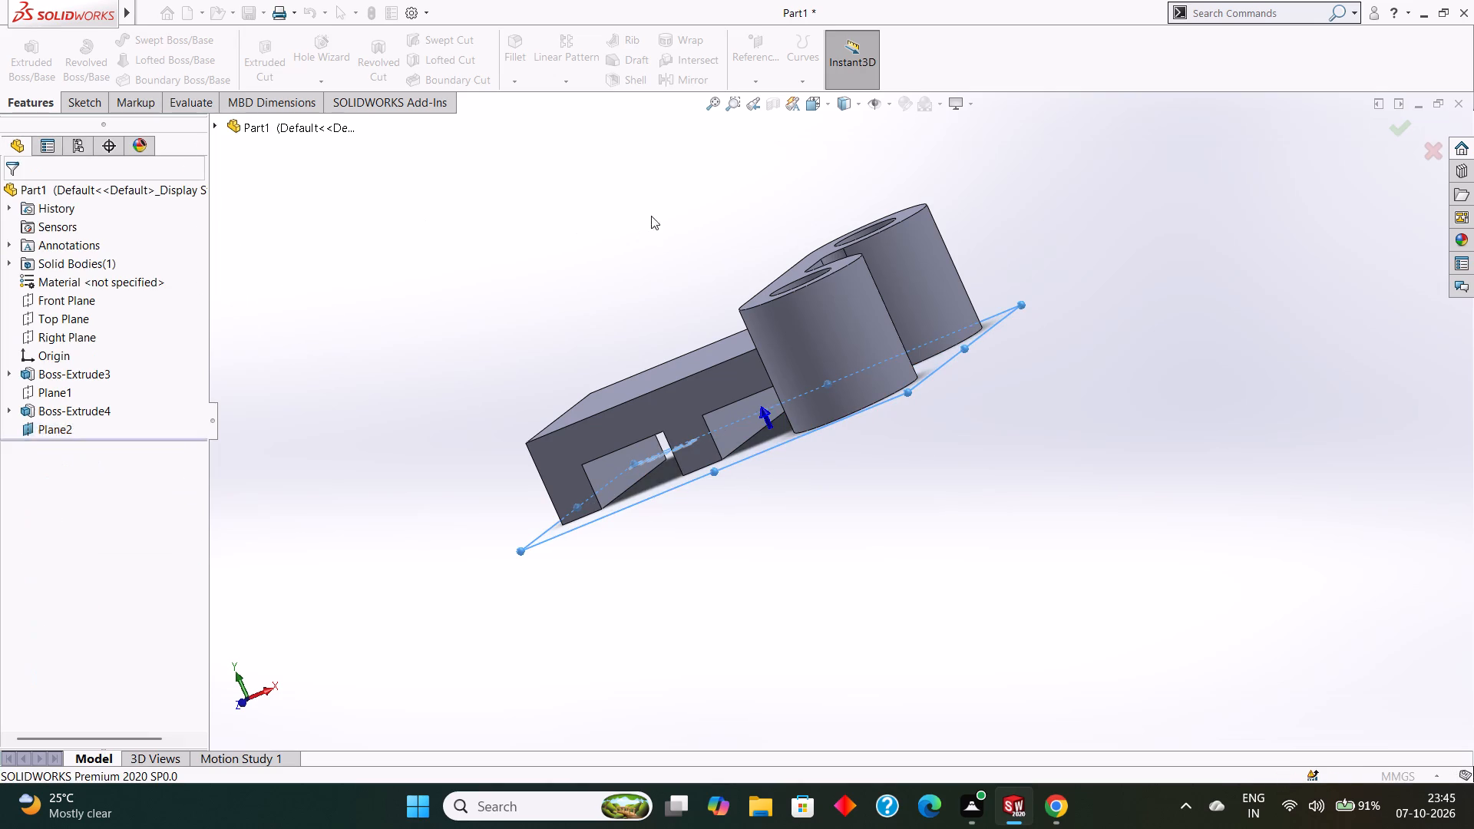
# Open a new sketch on Plane2 at the underside of the part, with the view normal to the plane.
pyautogui.moveTo(664, 195); pyautogui.dragTo(670, 229, button='middle')
pyautogui.scroll(-1, 664, 195)
pyautogui.moveTo(1137, 355); pyautogui.dragTo(1170, 445, button='middle')
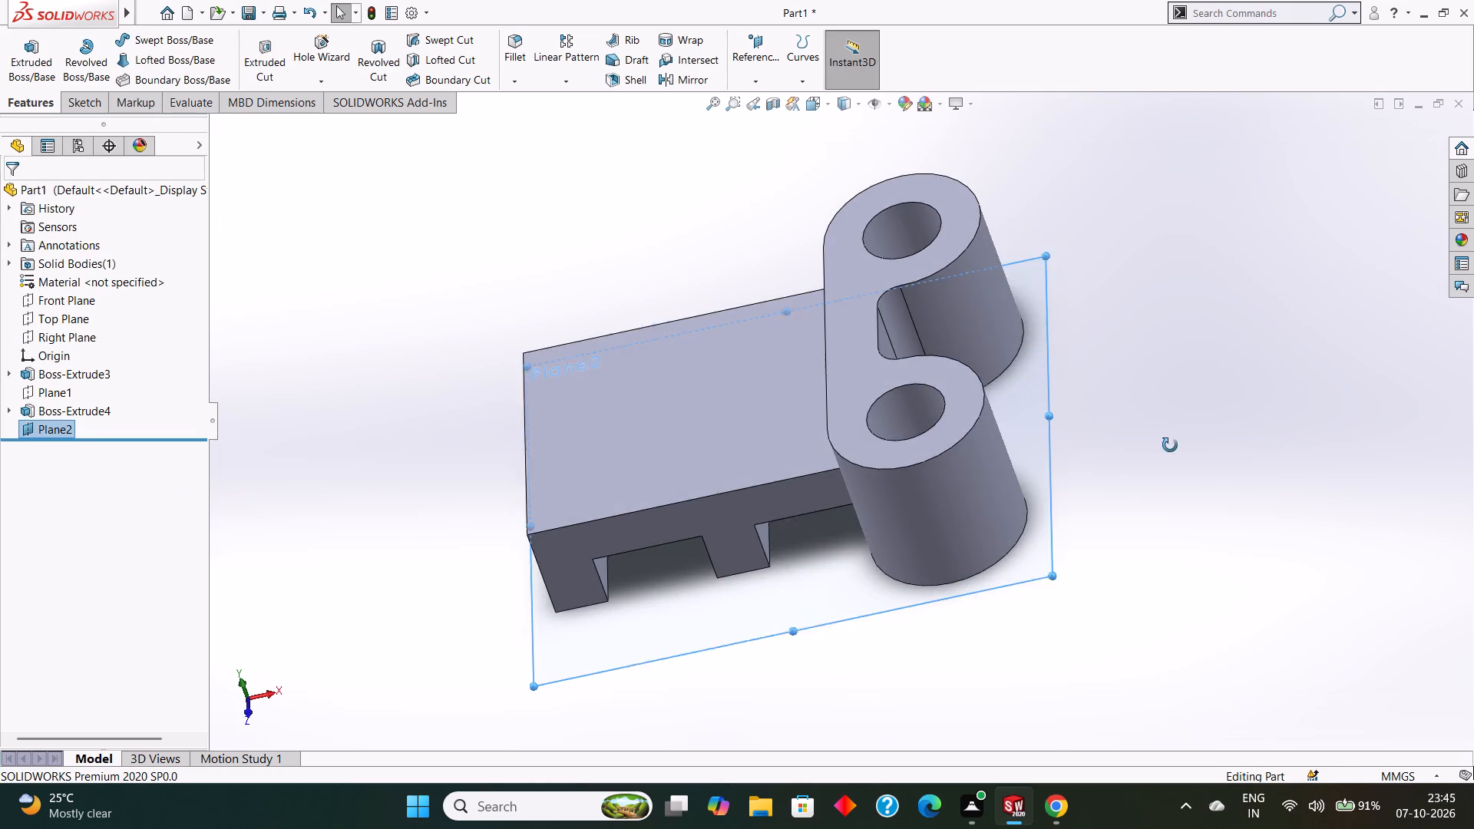
pyautogui.moveTo(1170, 445); pyautogui.dragTo(1168, 441, button='middle')
pyautogui.click(1036, 263)
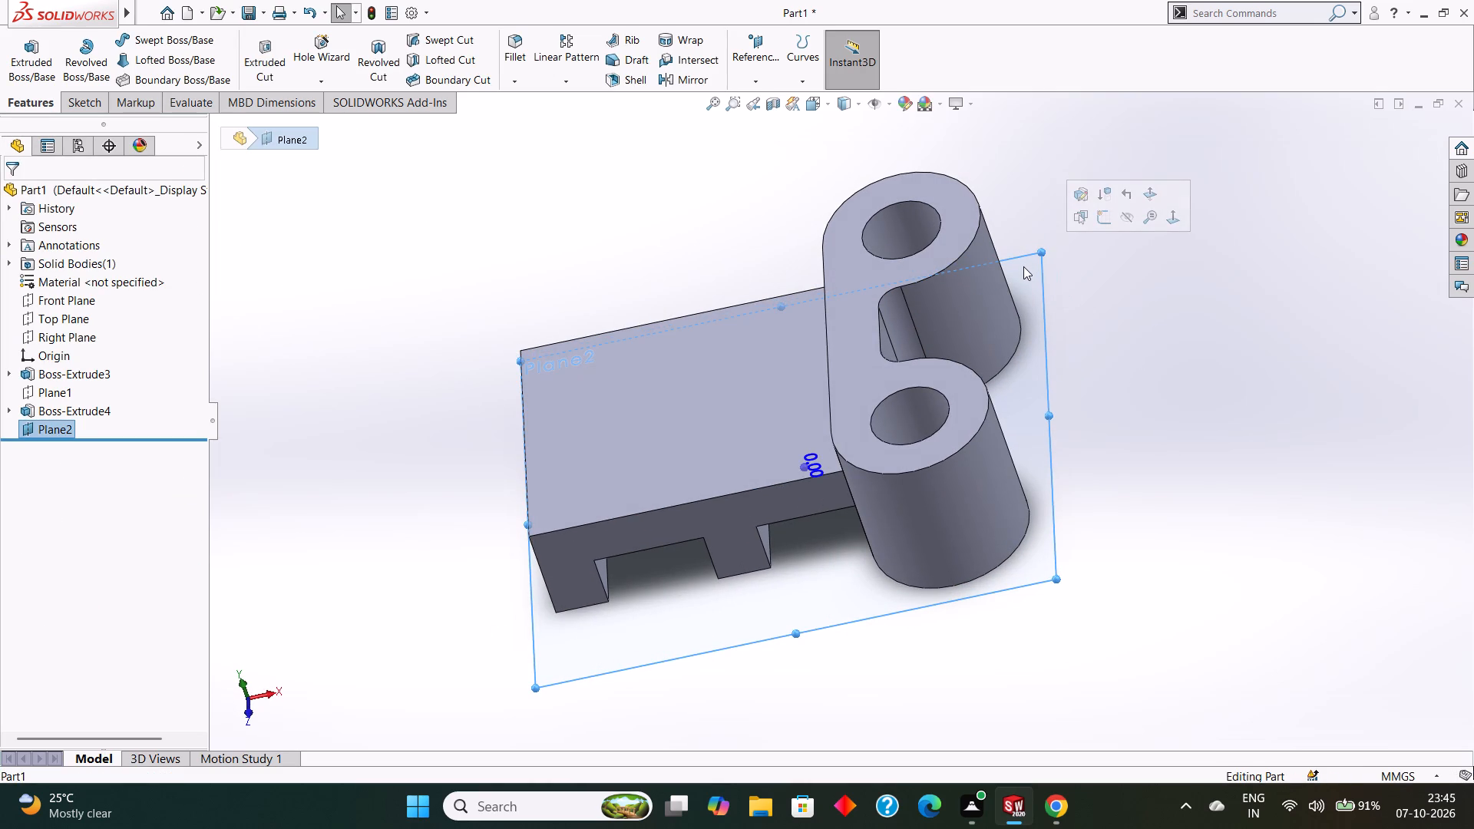
pyautogui.hotkey('ctrl', '8')
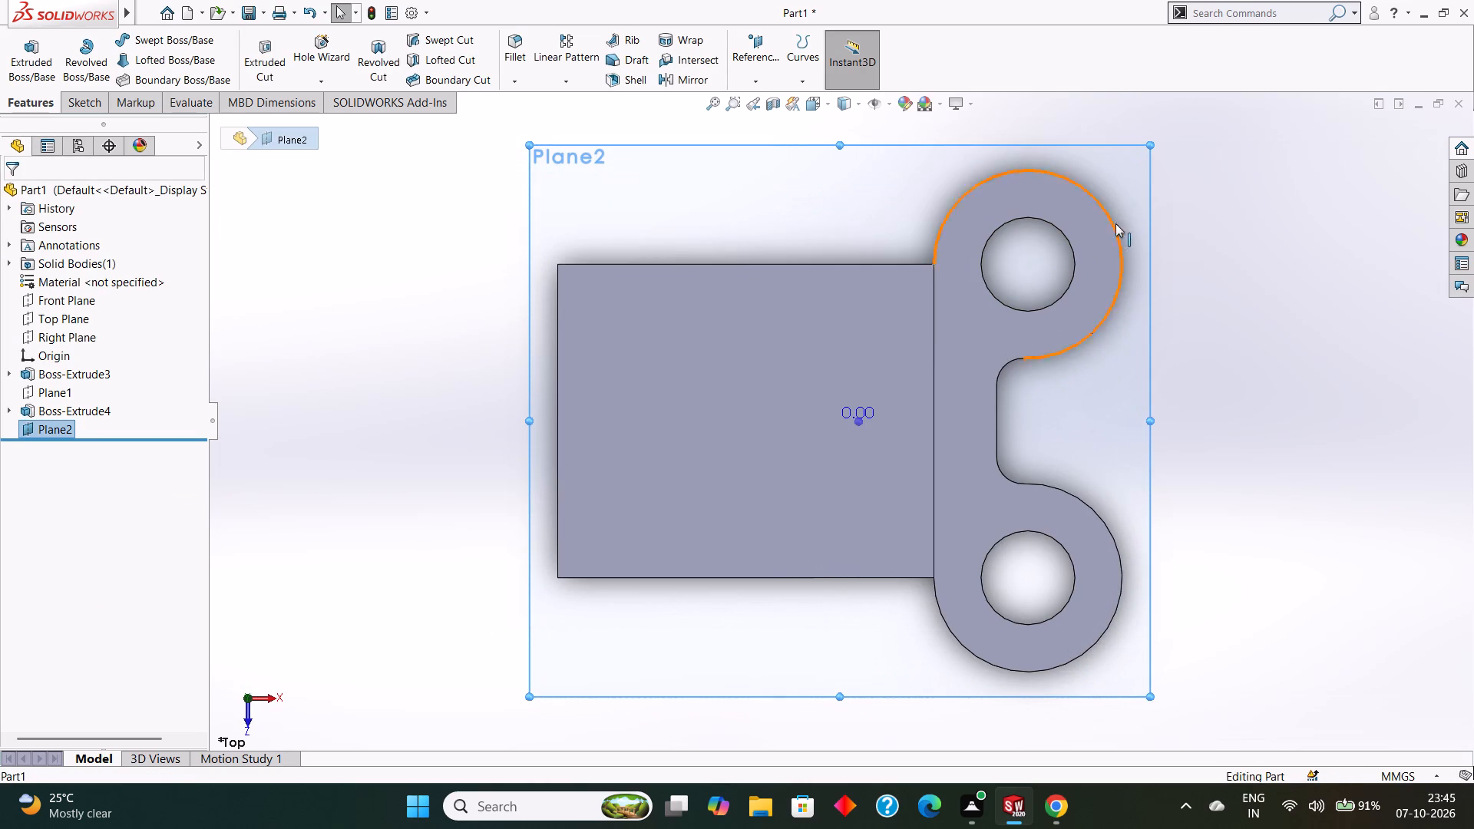
pyautogui.rightClick(1123, 177)
pyautogui.click(1155, 151)
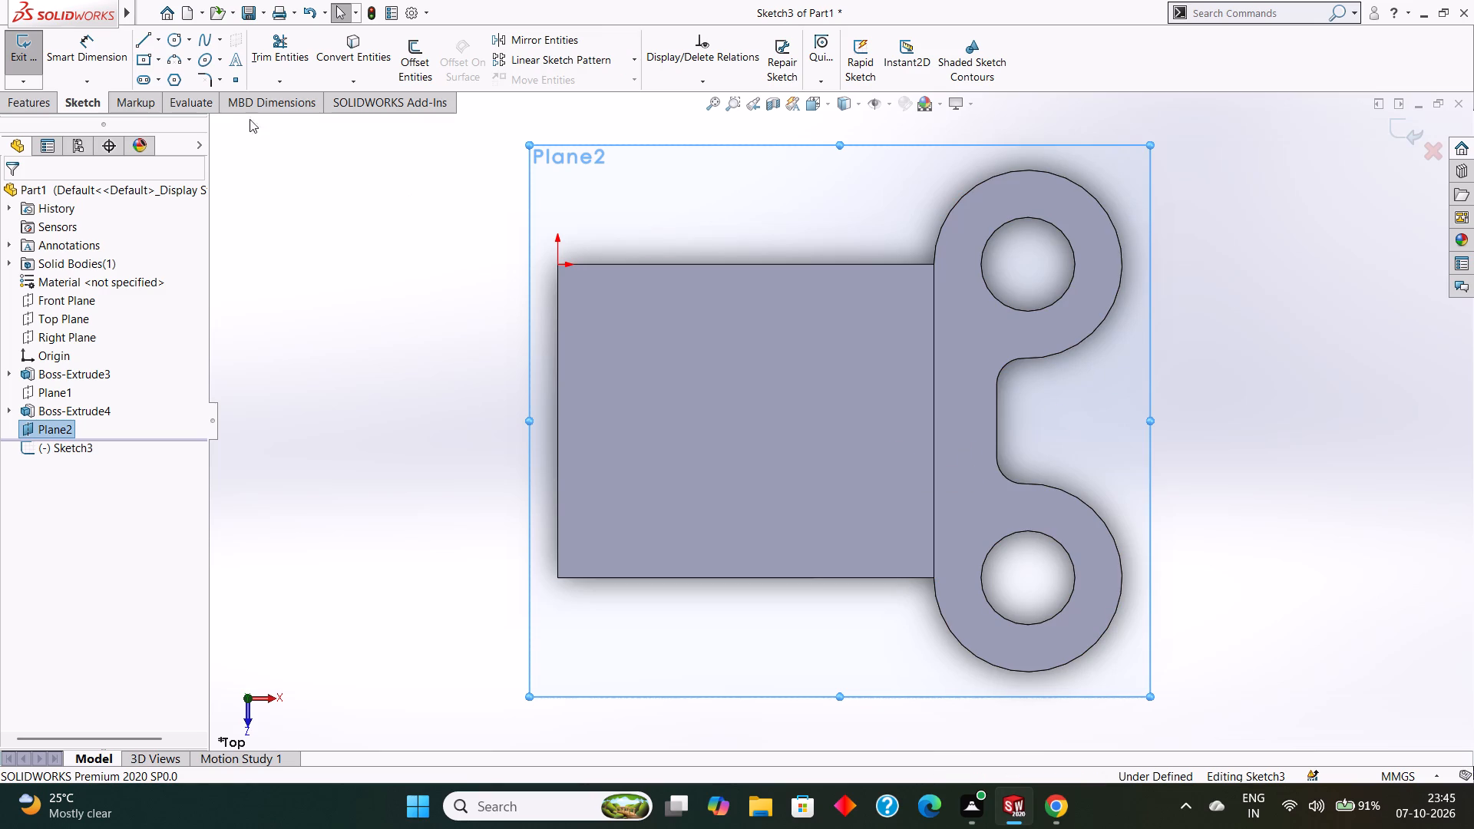
# Sketch a 60 mm vertical line joining the outermost points of the two lugs' outer edges.
pyautogui.click(141, 40)
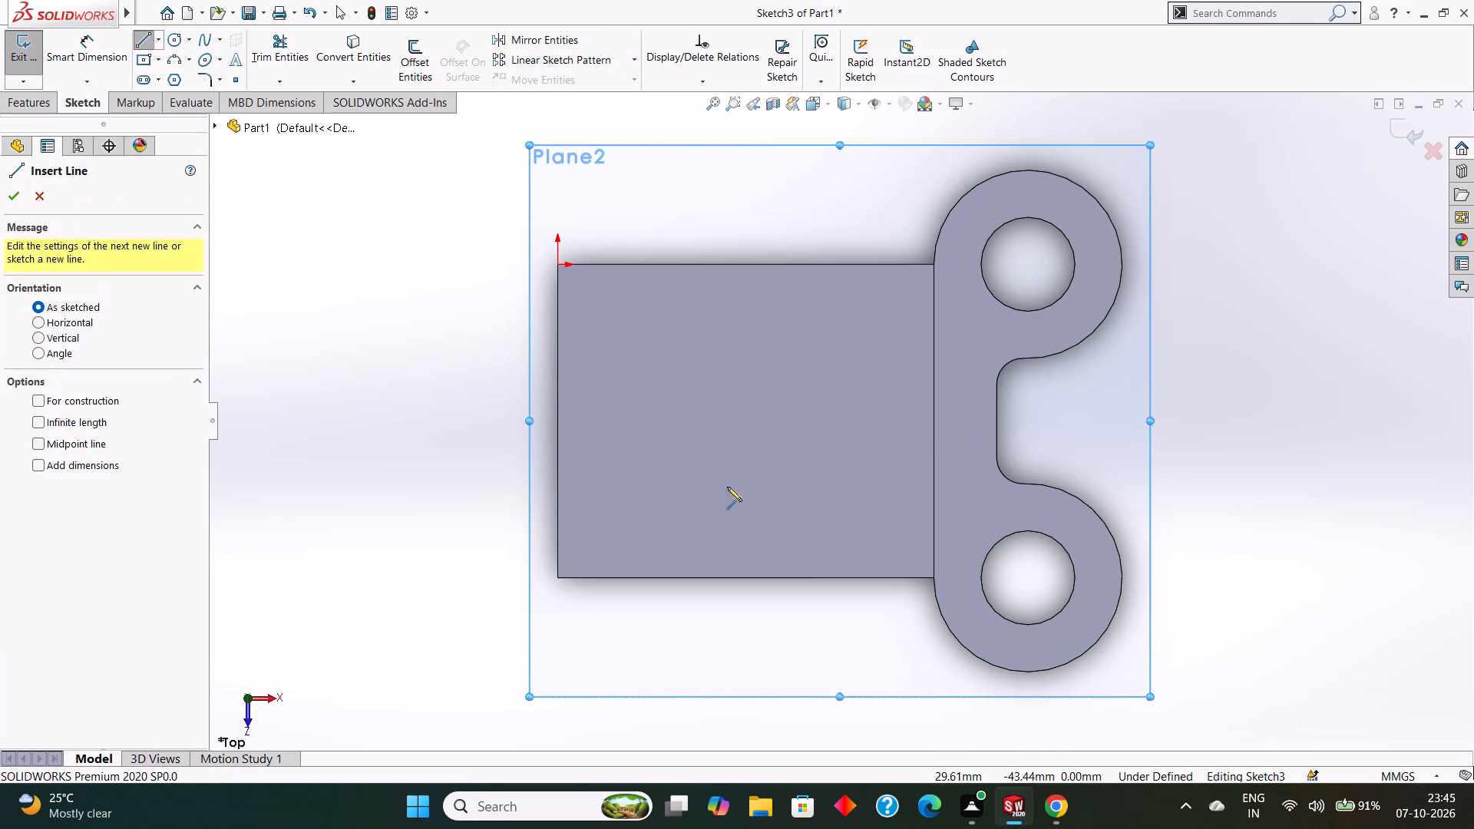
pyautogui.click(1122, 261)
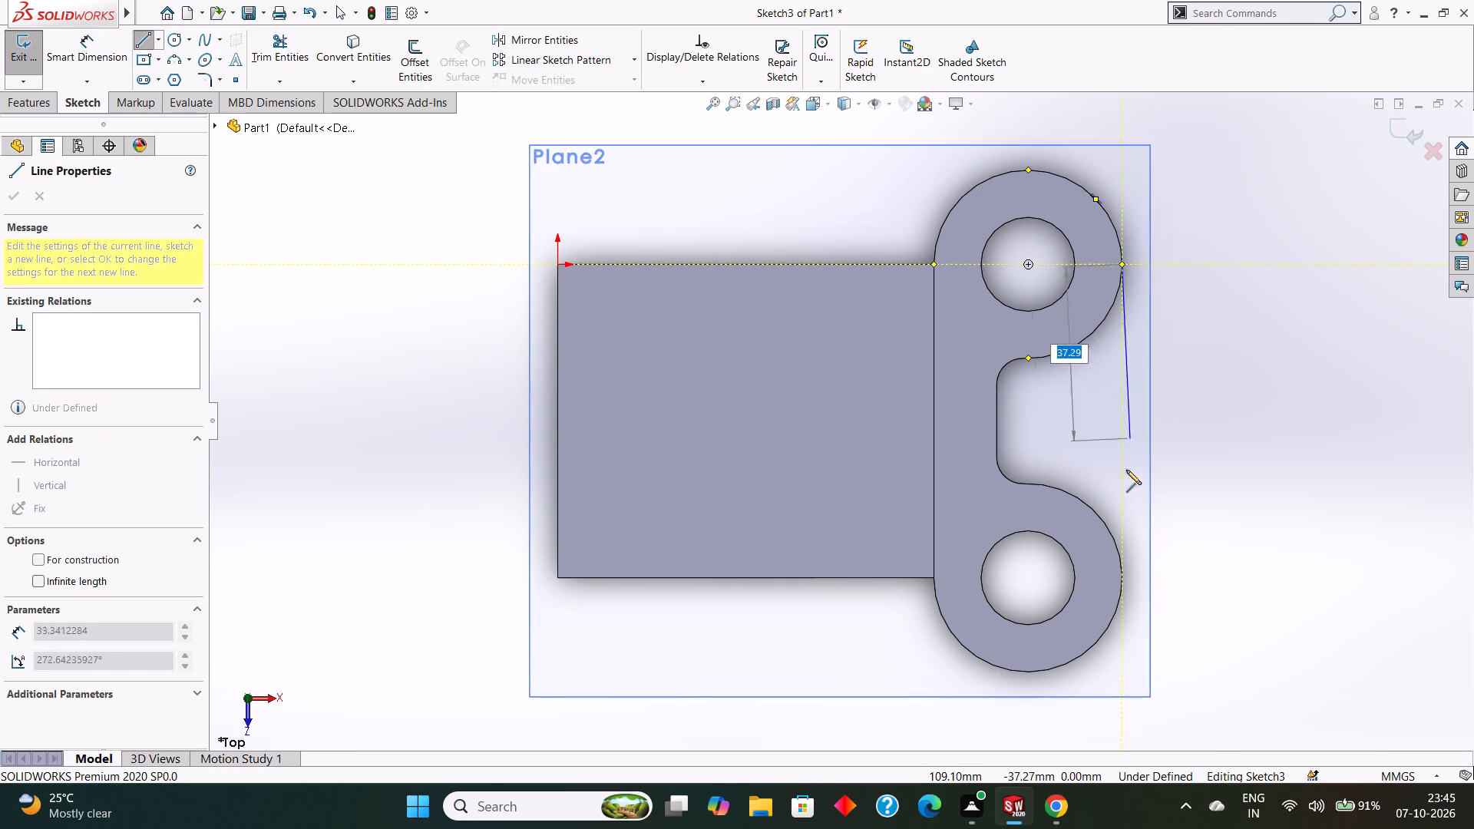
pyautogui.click(1122, 577)
pyautogui.press('Escape')
pyautogui.press('Escape')
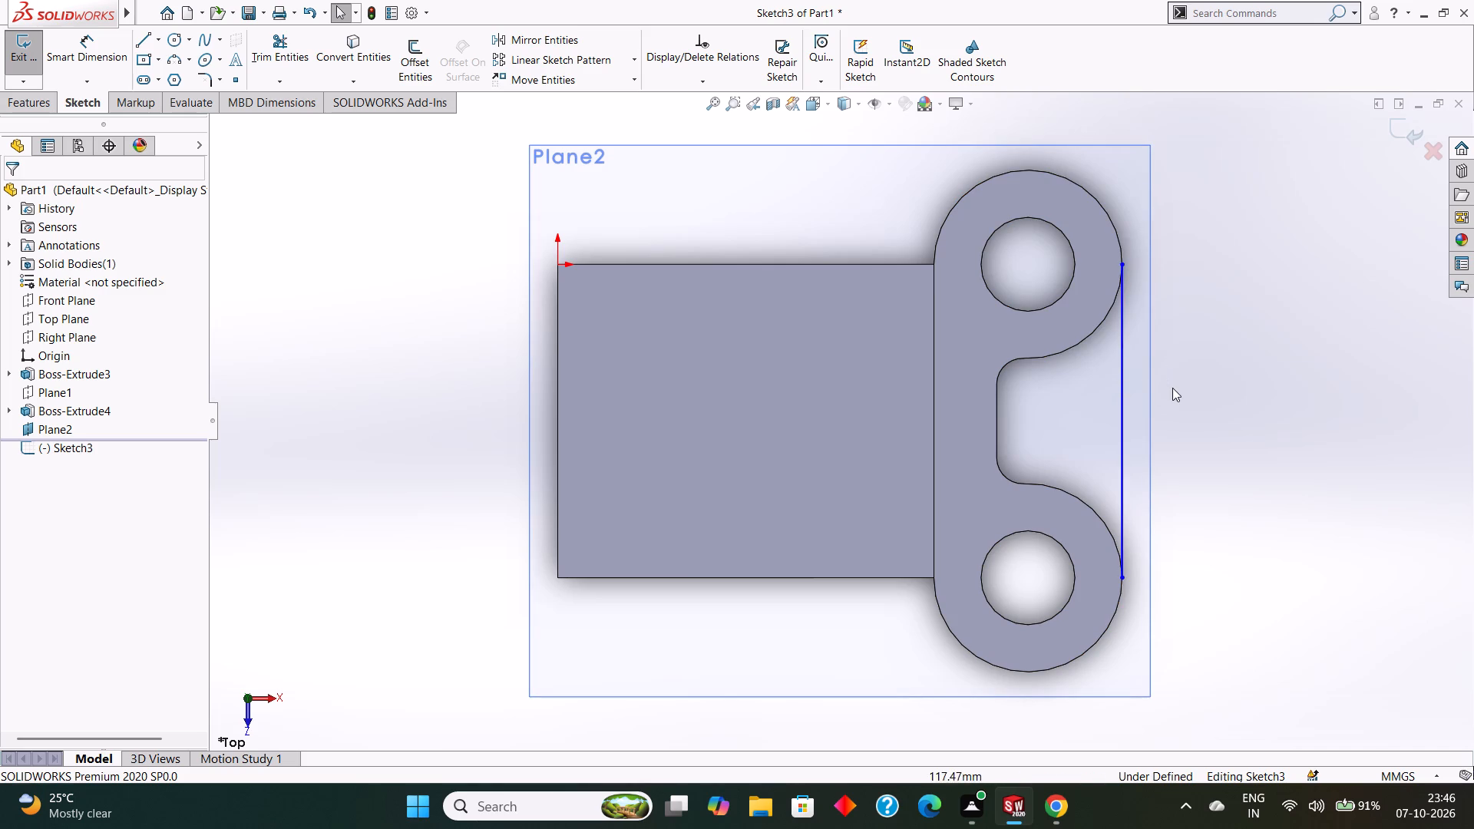
pyautogui.press('Escape')
# Make the vertical line tangent to the outer round edge of each of the two lugs.
pyautogui.click(1122, 379)
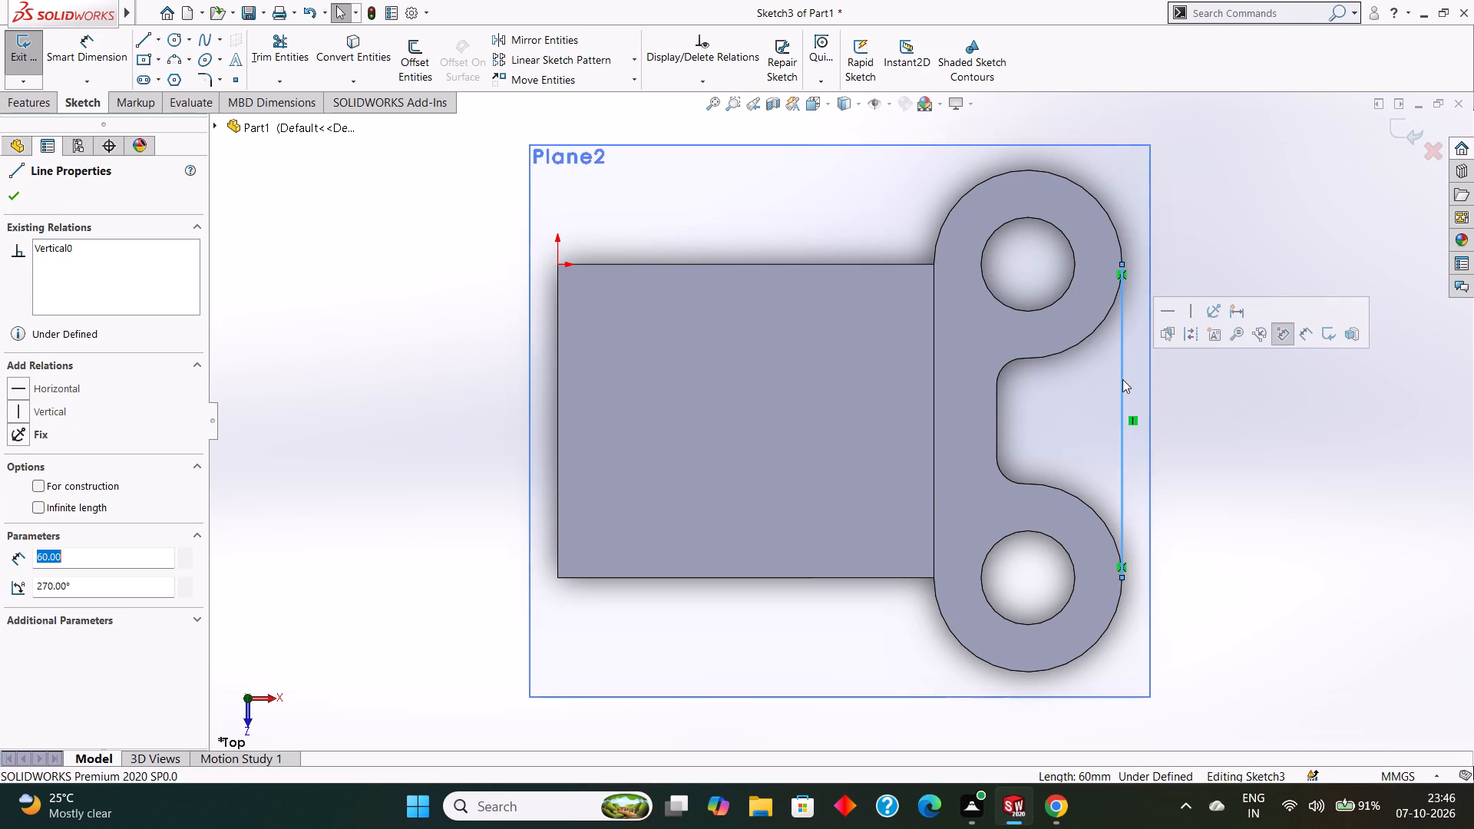
pyautogui.keyDown('ctrl'); pyautogui.click(1117, 230); pyautogui.keyUp('ctrl')
pyautogui.click(52, 464)
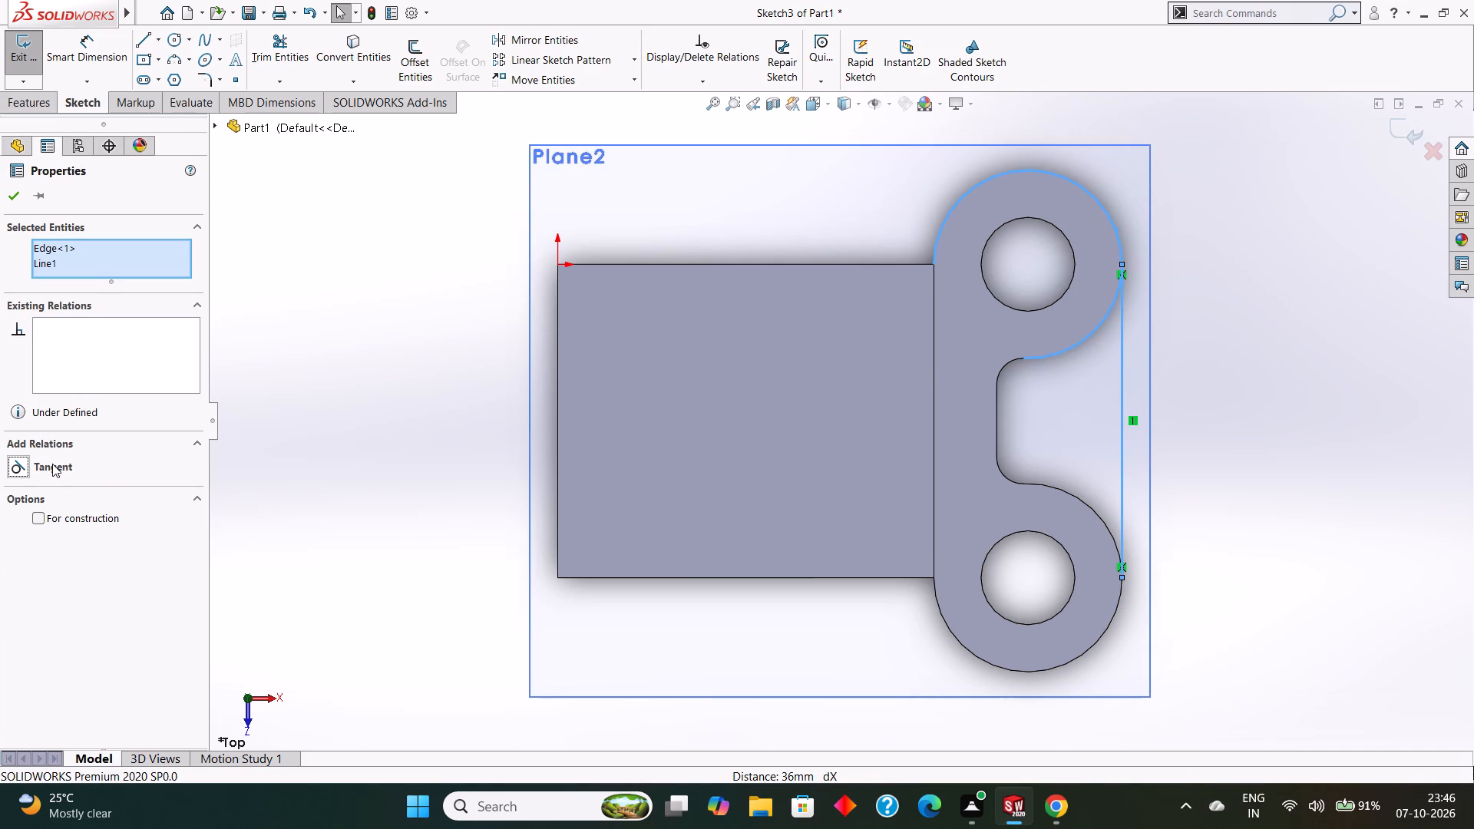
pyautogui.click(10, 204)
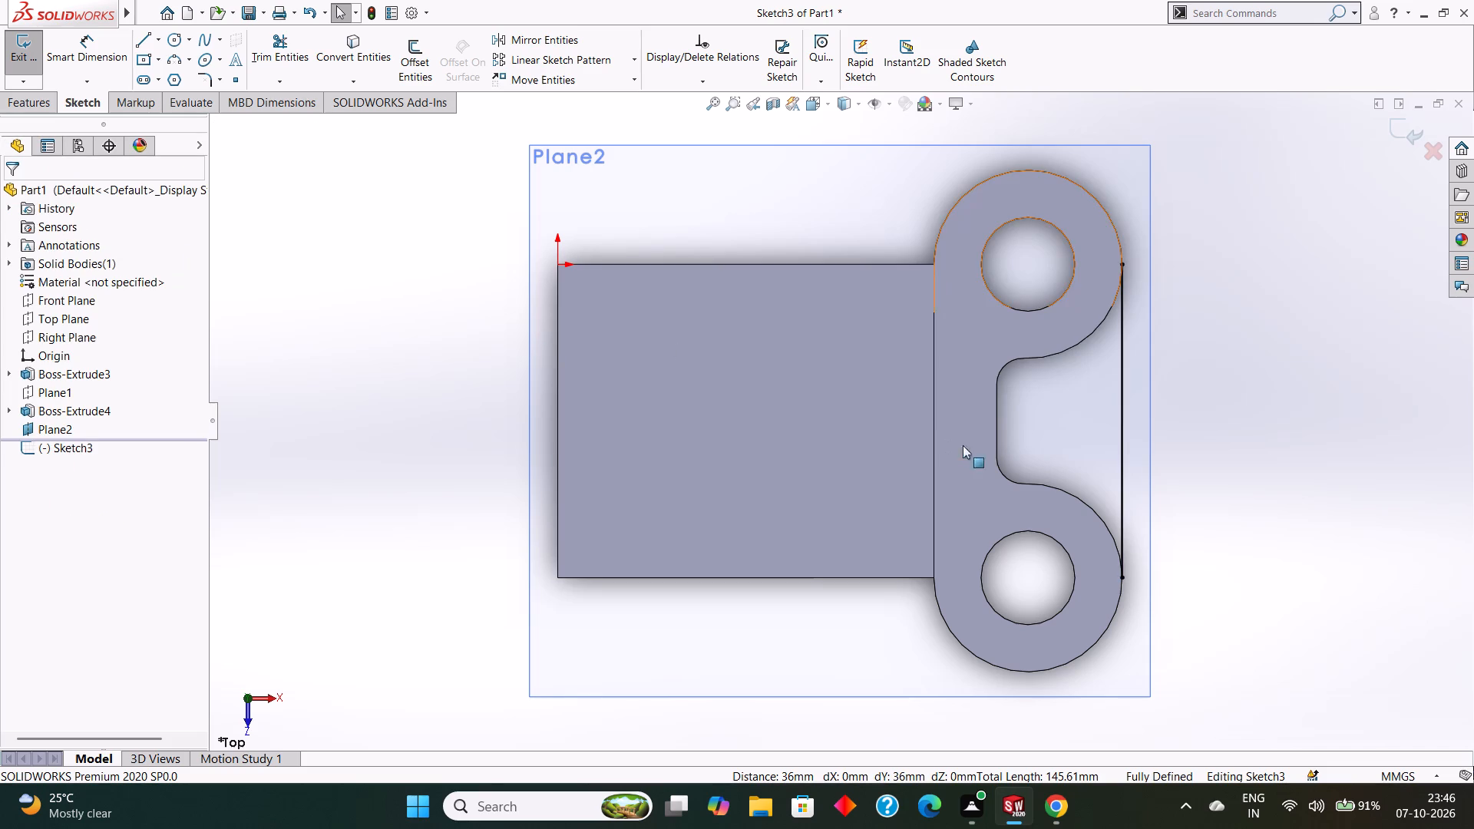
pyautogui.keyDown('ctrl'); pyautogui.click(1121, 427); pyautogui.keyUp('ctrl')
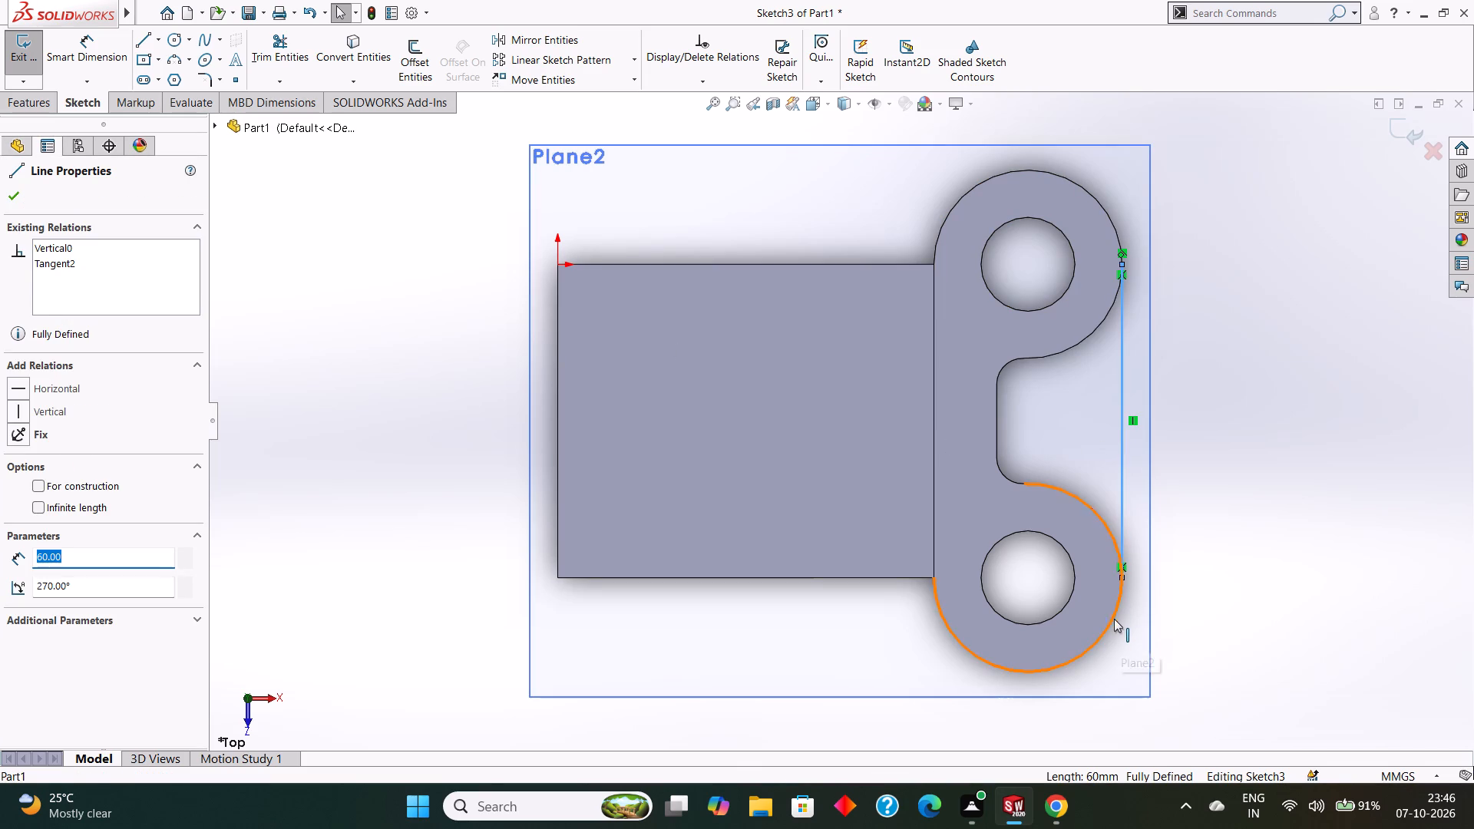
pyautogui.keyDown('ctrl'); pyautogui.click(1114, 617); pyautogui.keyUp('ctrl')
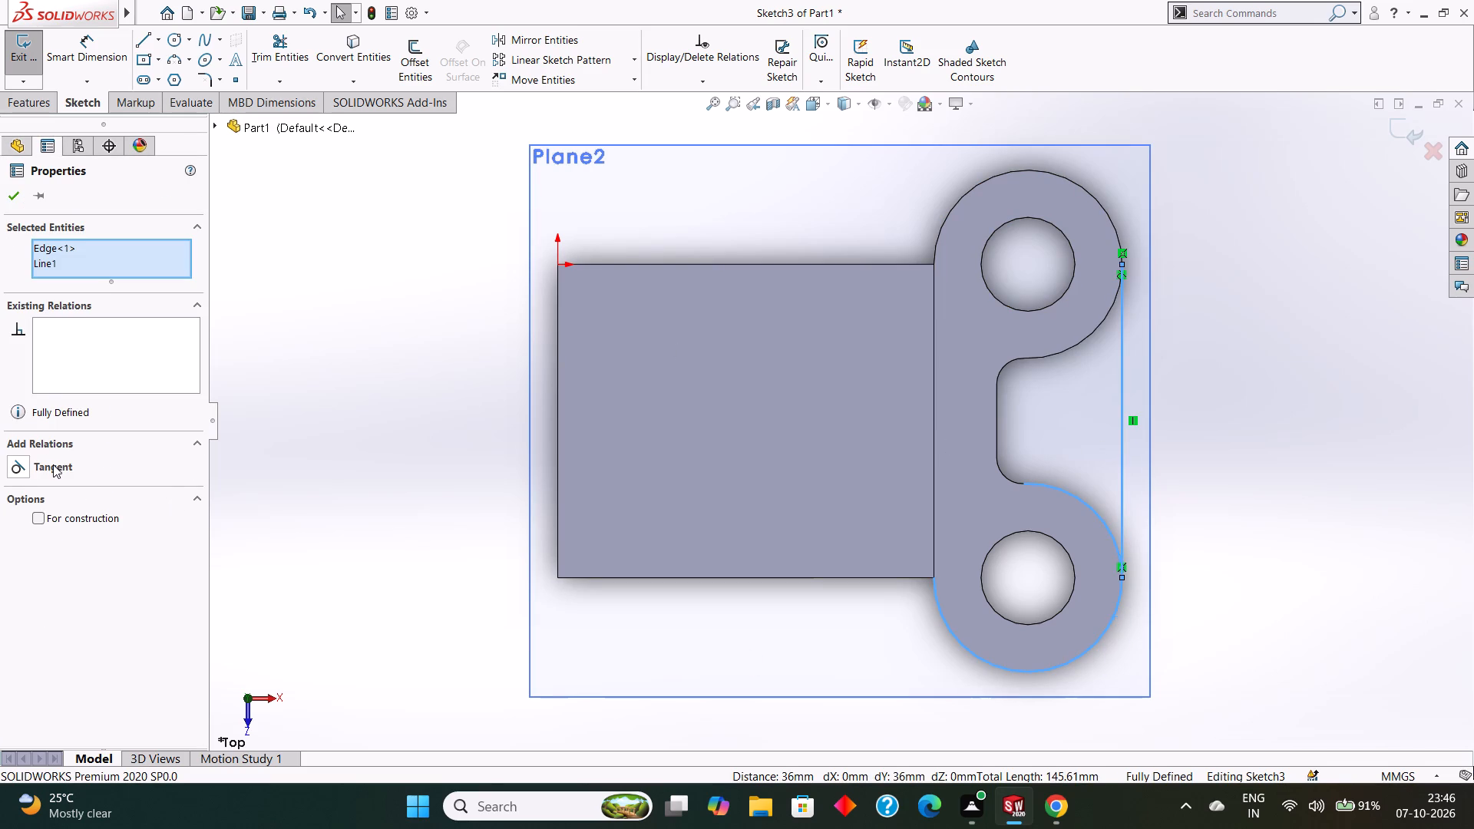
pyautogui.click(53, 464)
pyautogui.click(17, 193)
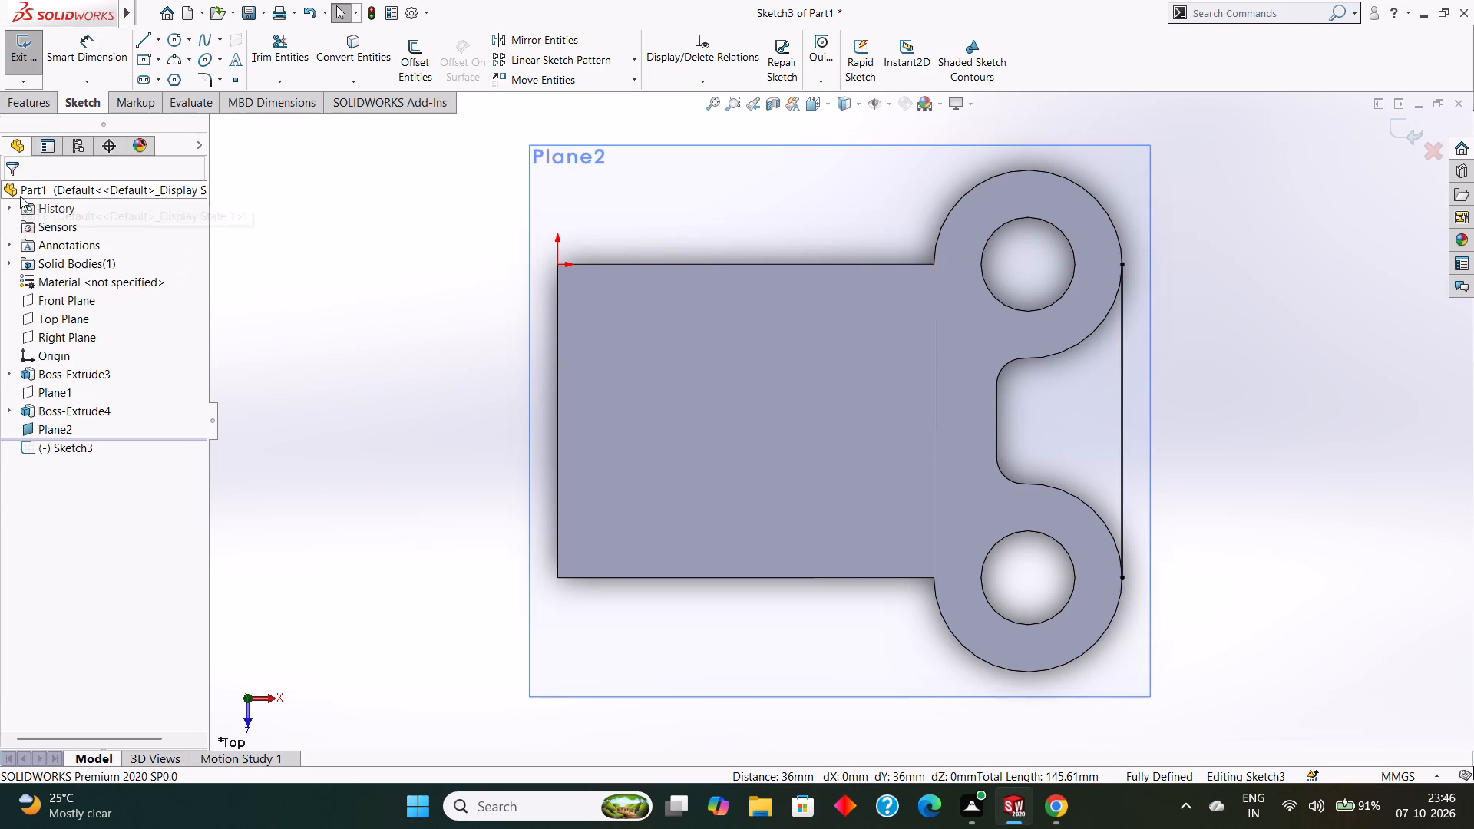
# Sketch an 18 mm radius circle on each lug, centred on its hole and matching the lug's outer edge.
pyautogui.scroll(1, 1180, 539)
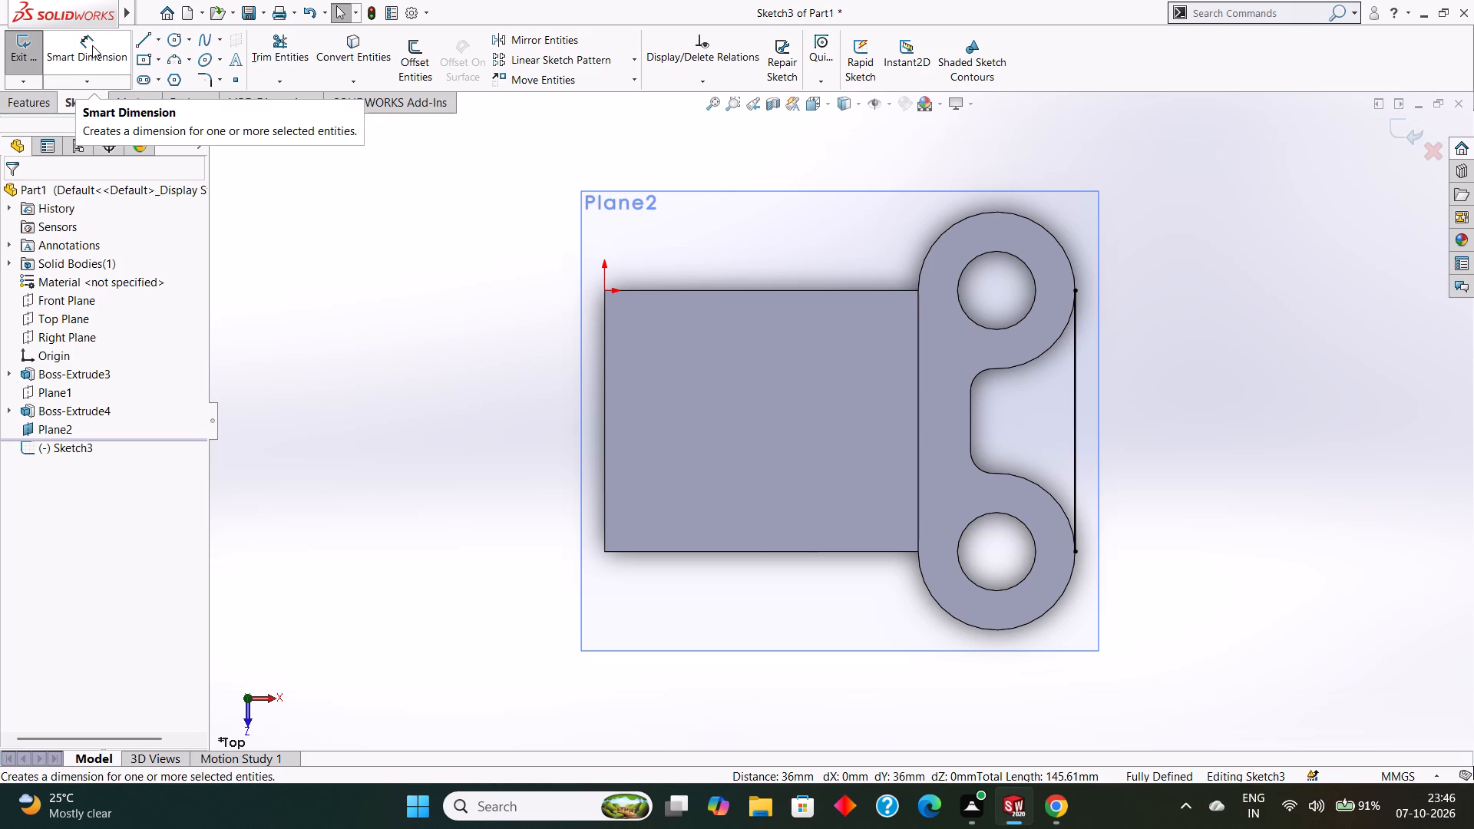
pyautogui.click(175, 33)
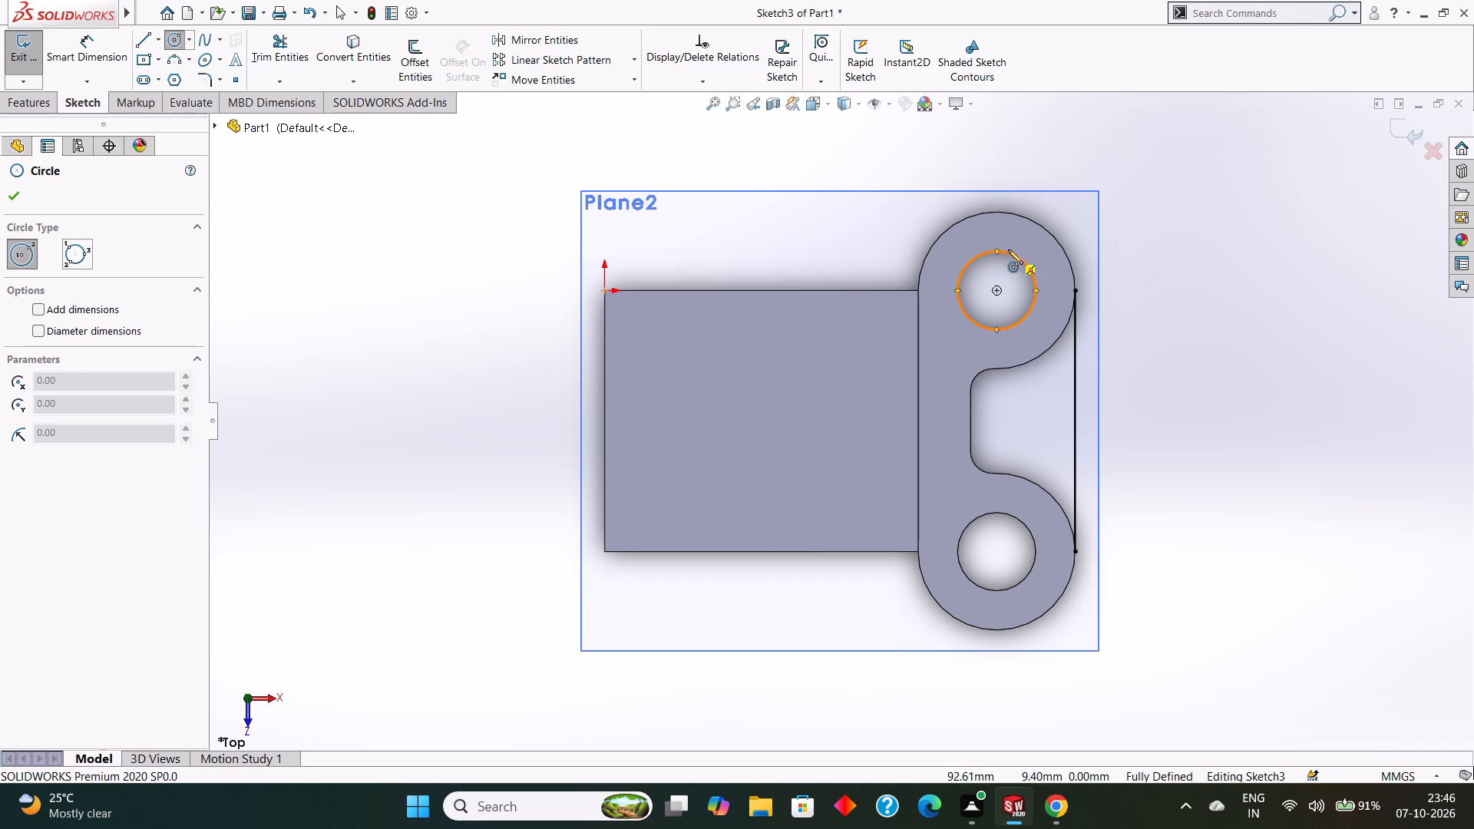
pyautogui.moveTo(996, 291); pyautogui.dragTo(1036, 356)
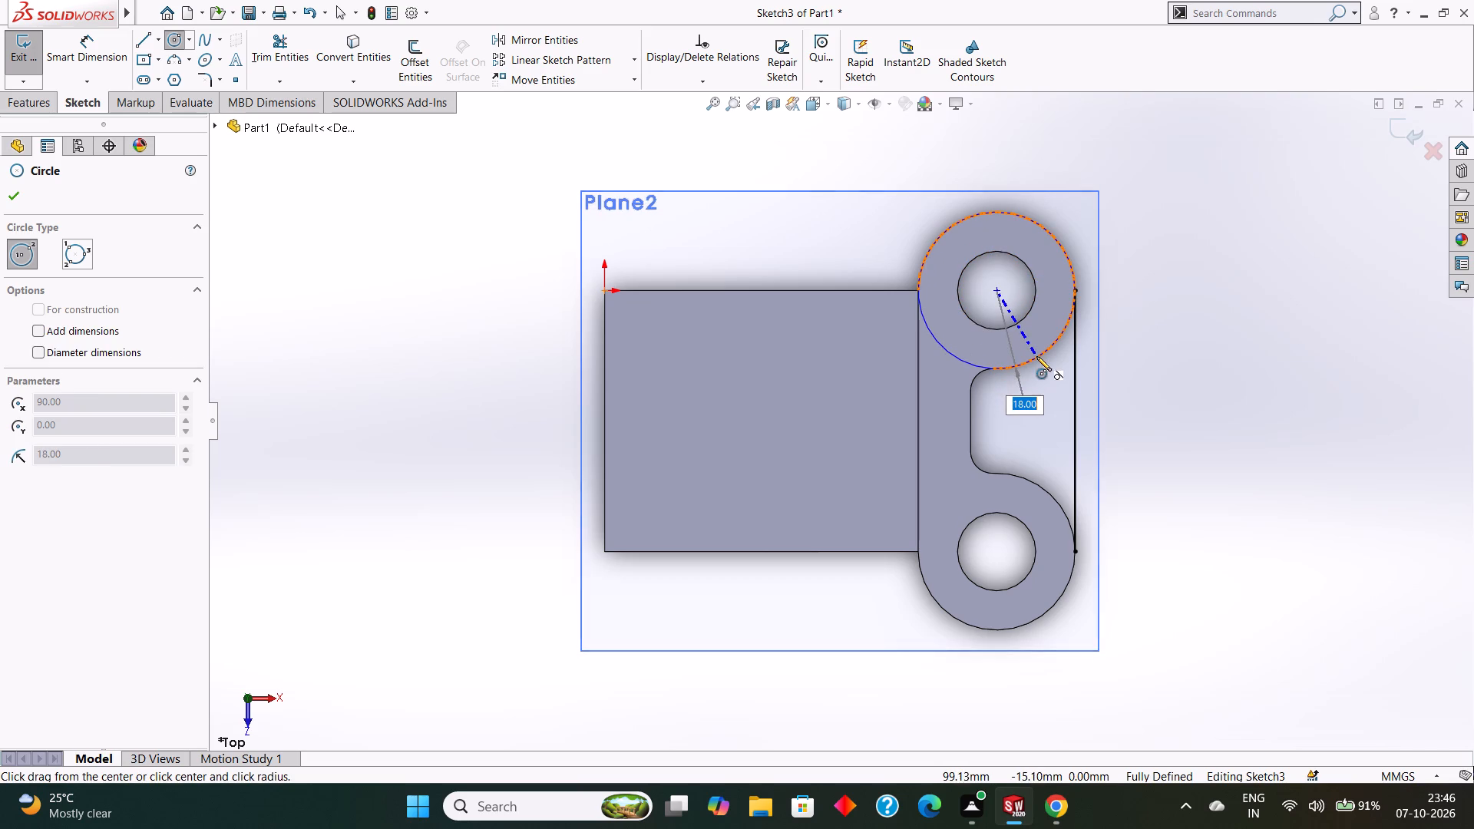
pyautogui.moveTo(1036, 356); pyautogui.dragTo(1037, 357)
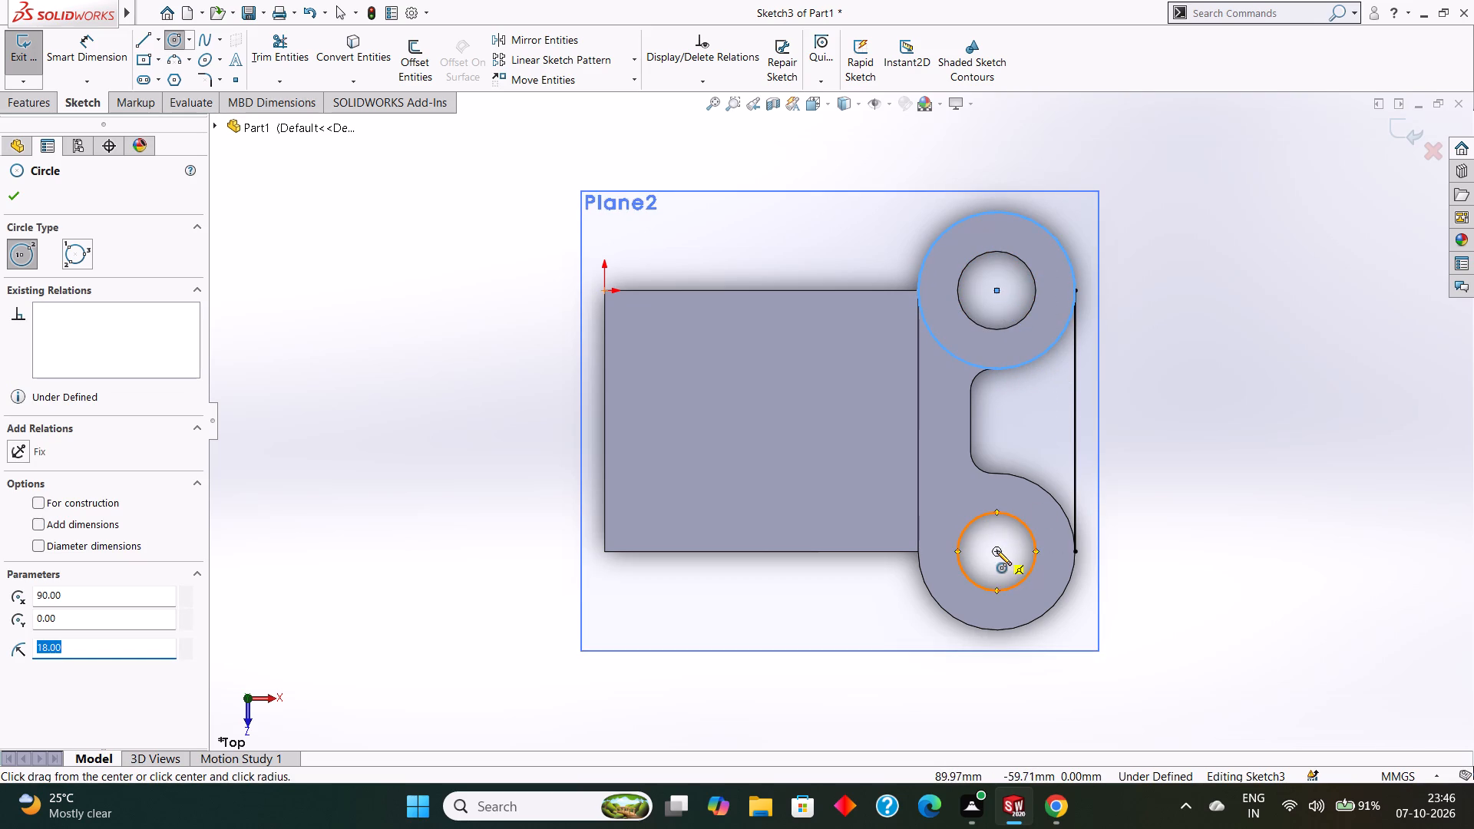
pyautogui.moveTo(996, 550); pyautogui.dragTo(1034, 617)
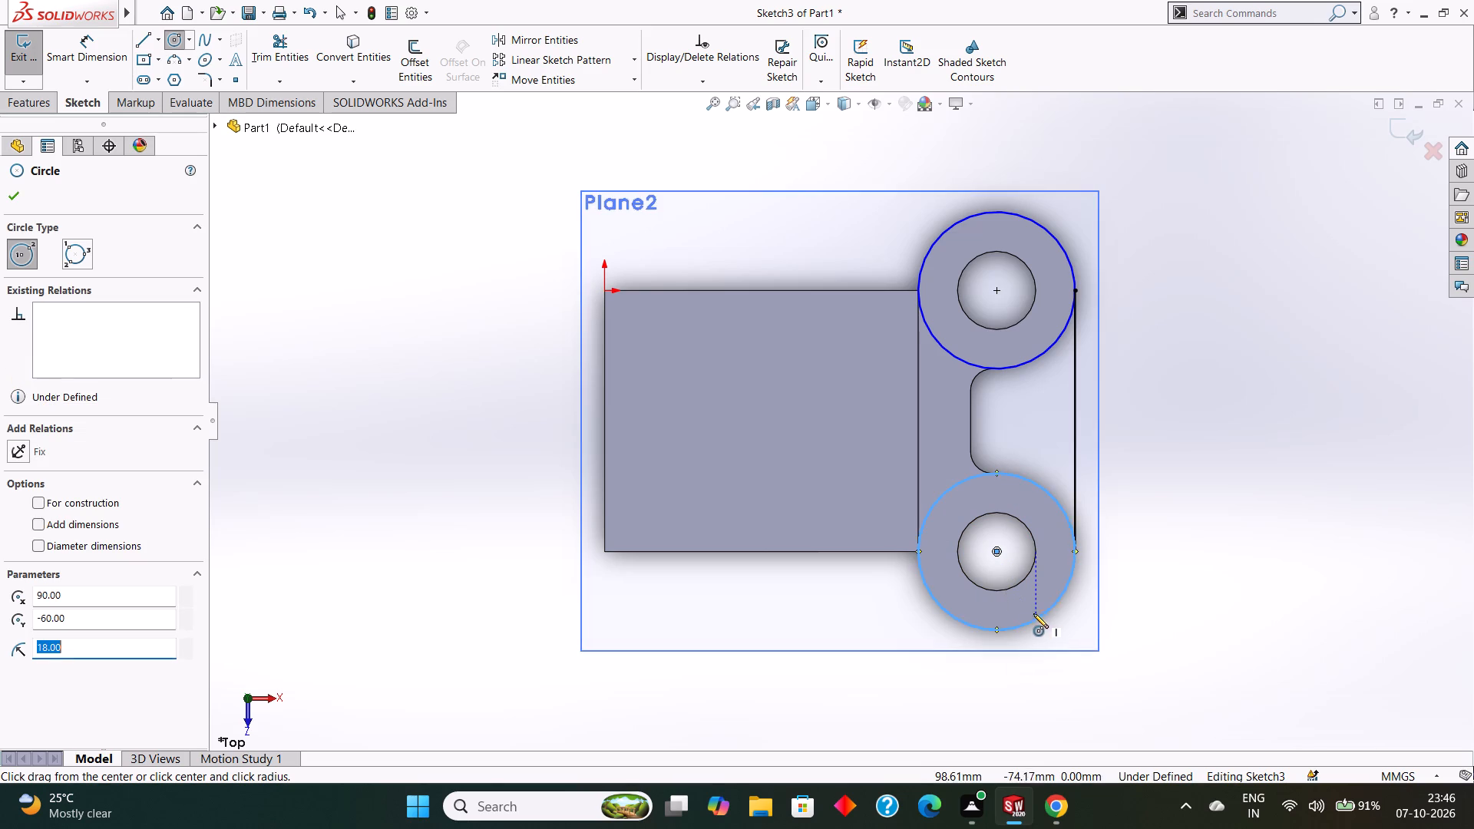
pyautogui.click(15, 200)
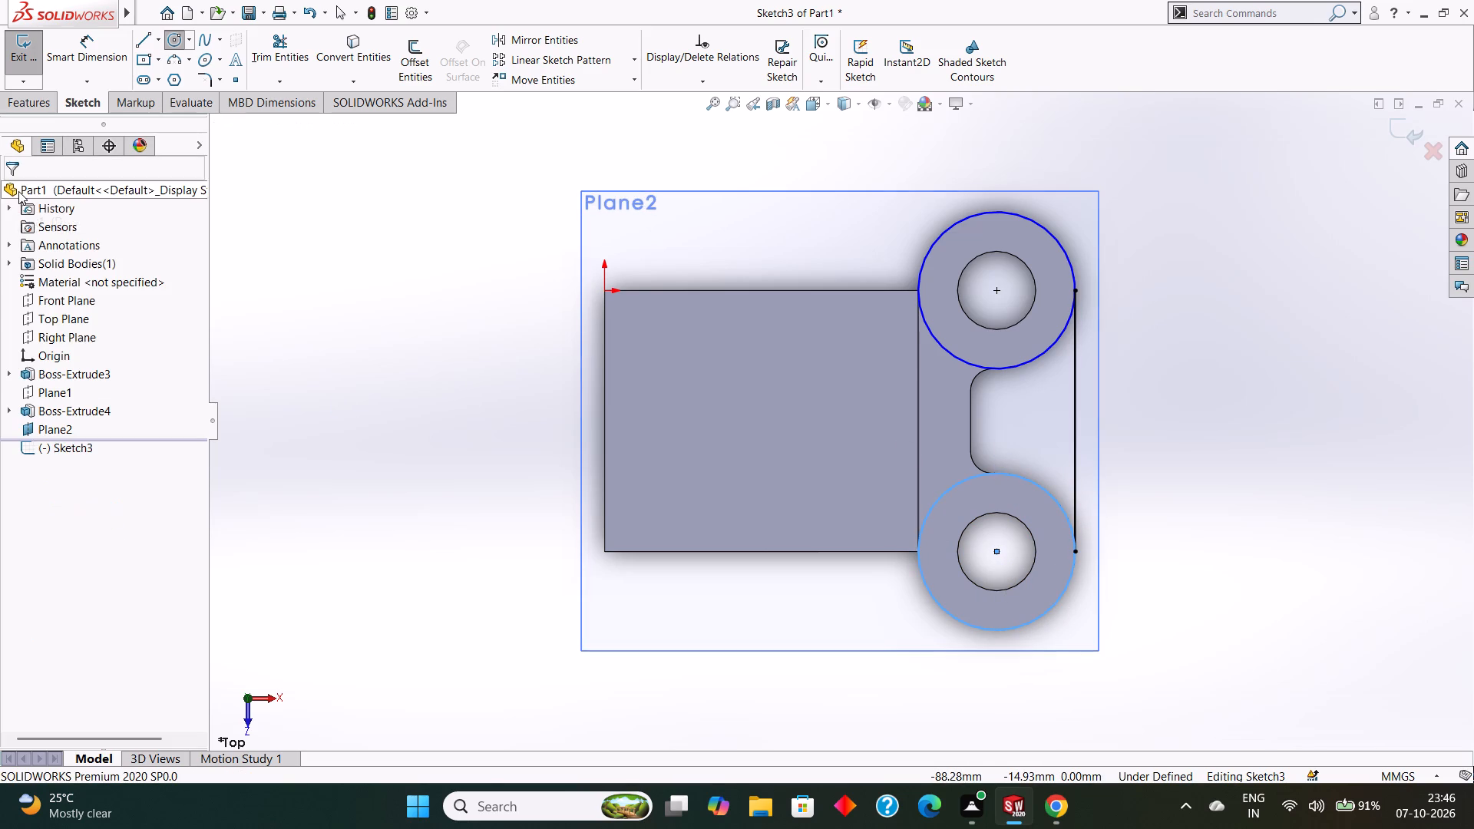
pyautogui.click(289, 43)
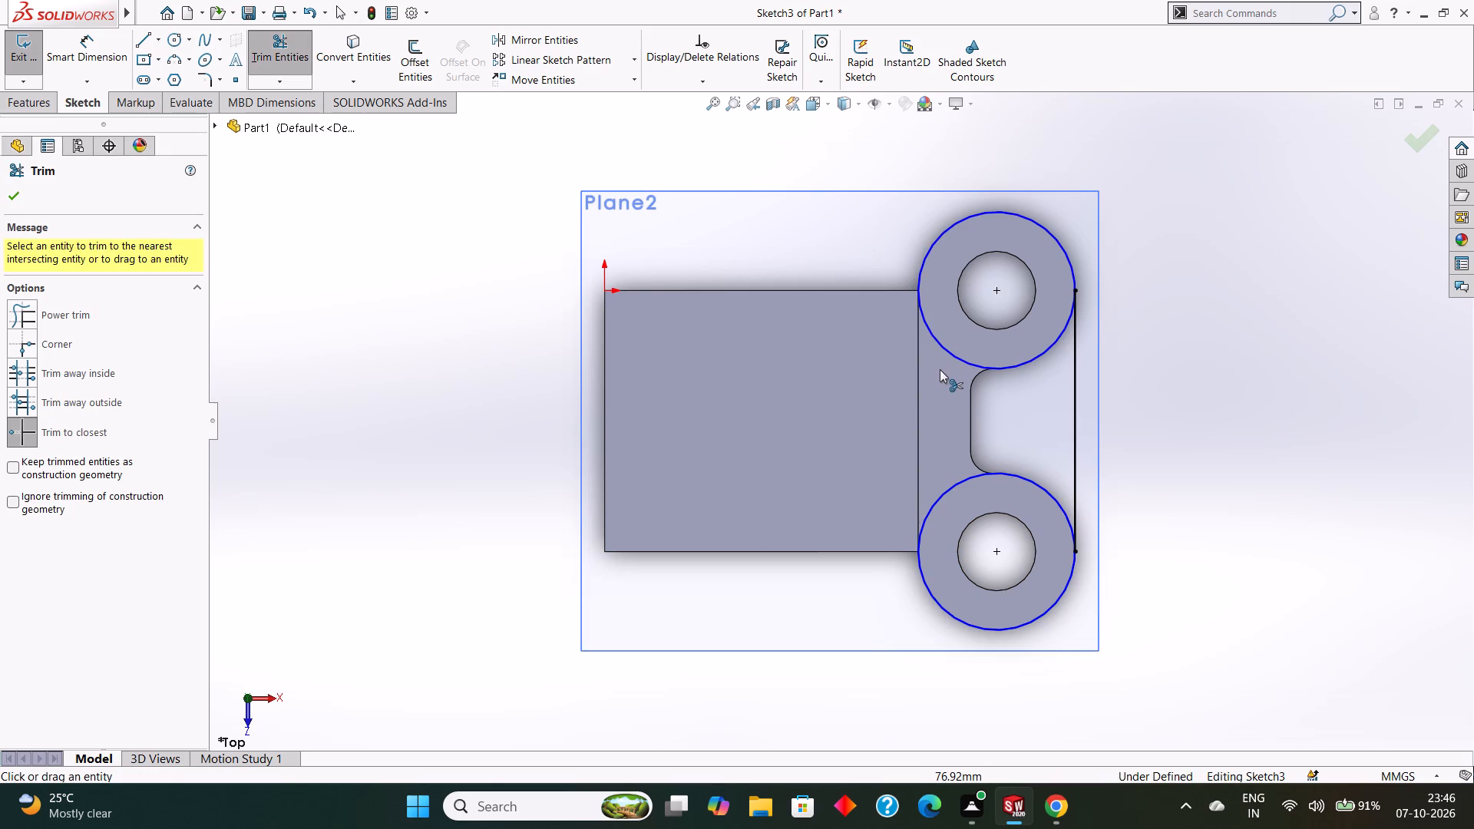
pyautogui.press('Escape')
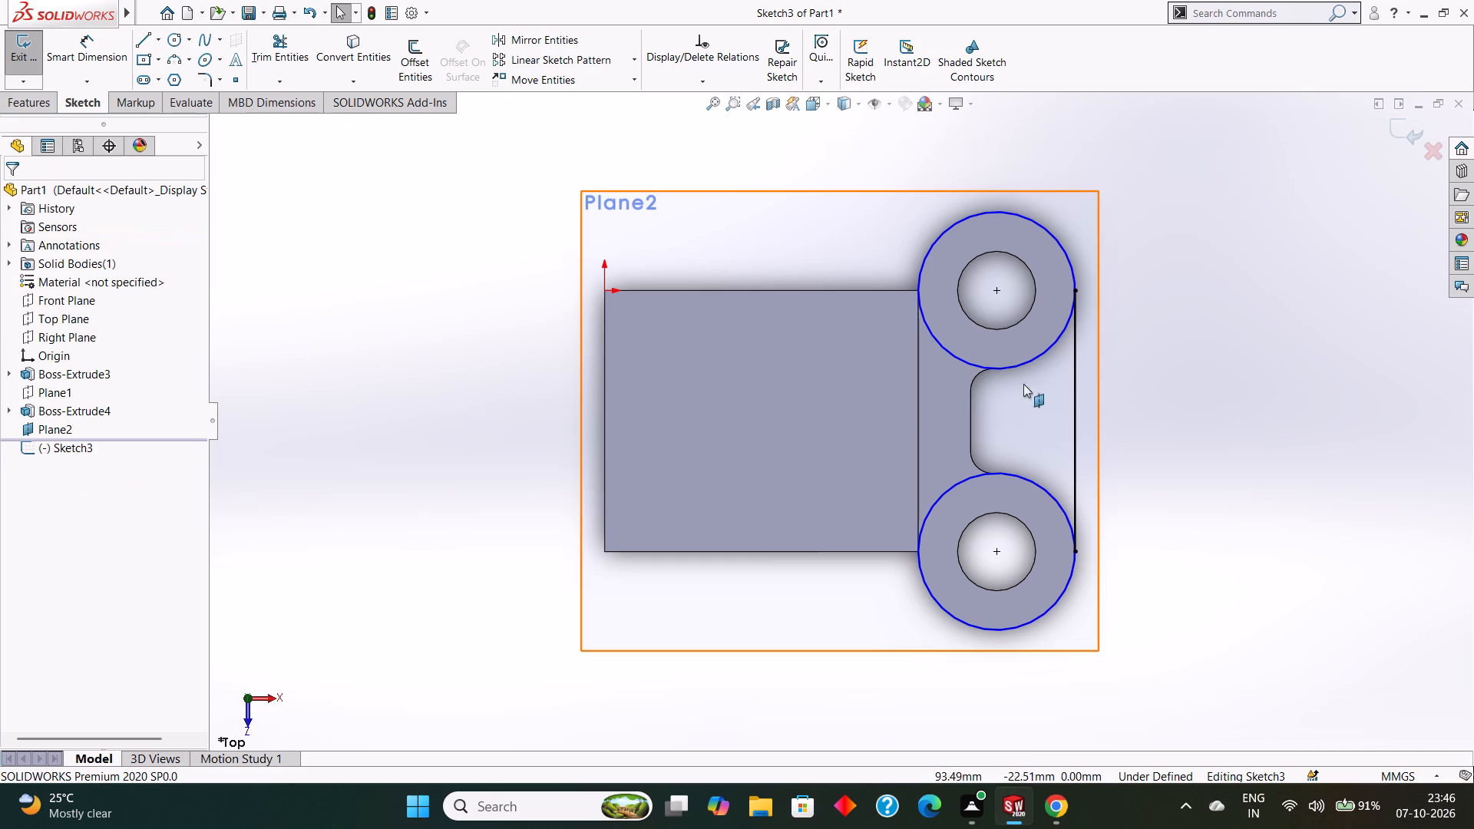
# Sketch a vertical line over the straight edge of the recess between the lugs, from one fillet end to the other.
pyautogui.click(144, 37)
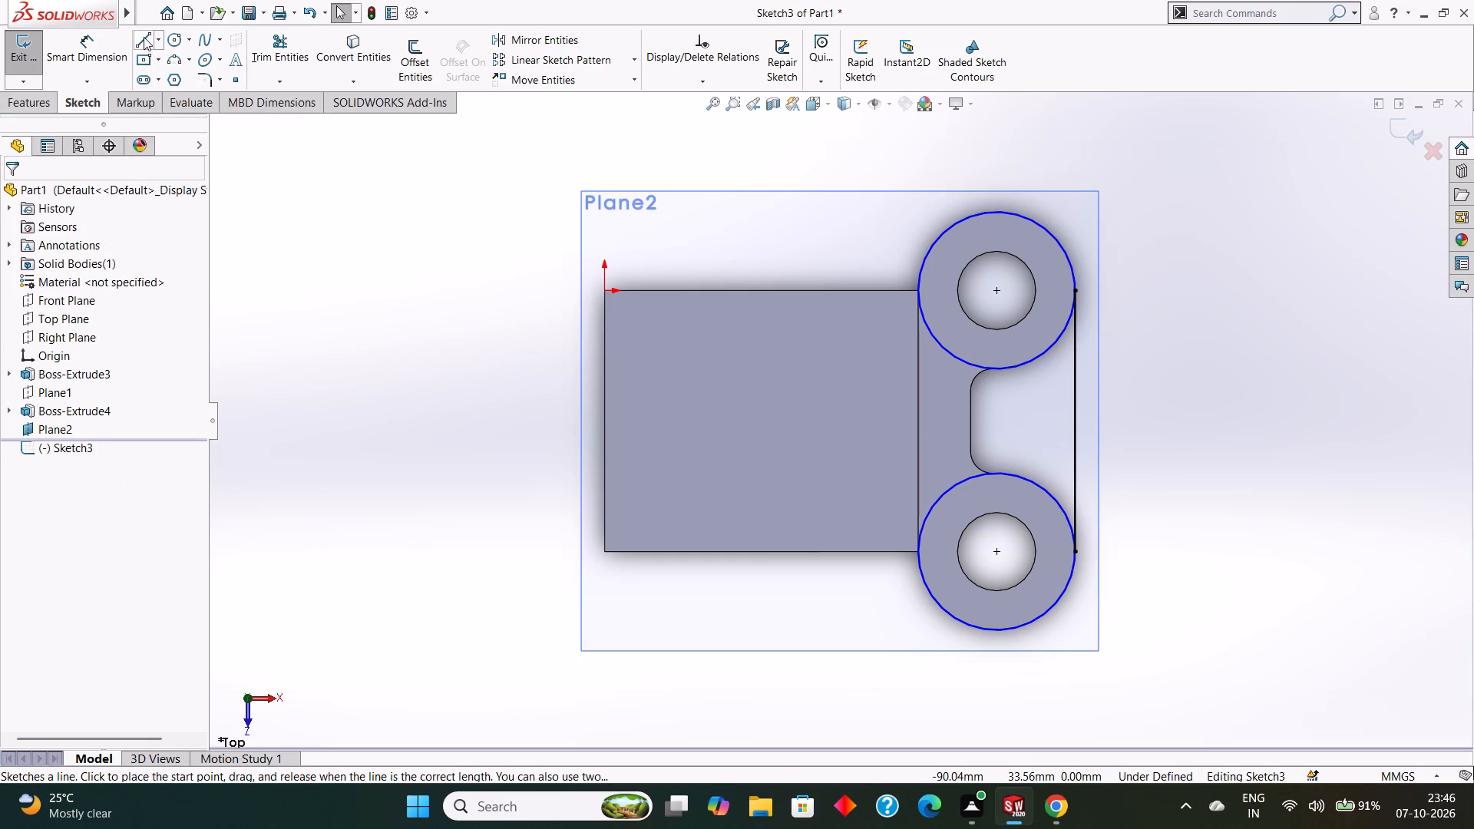
pyautogui.click(971, 391)
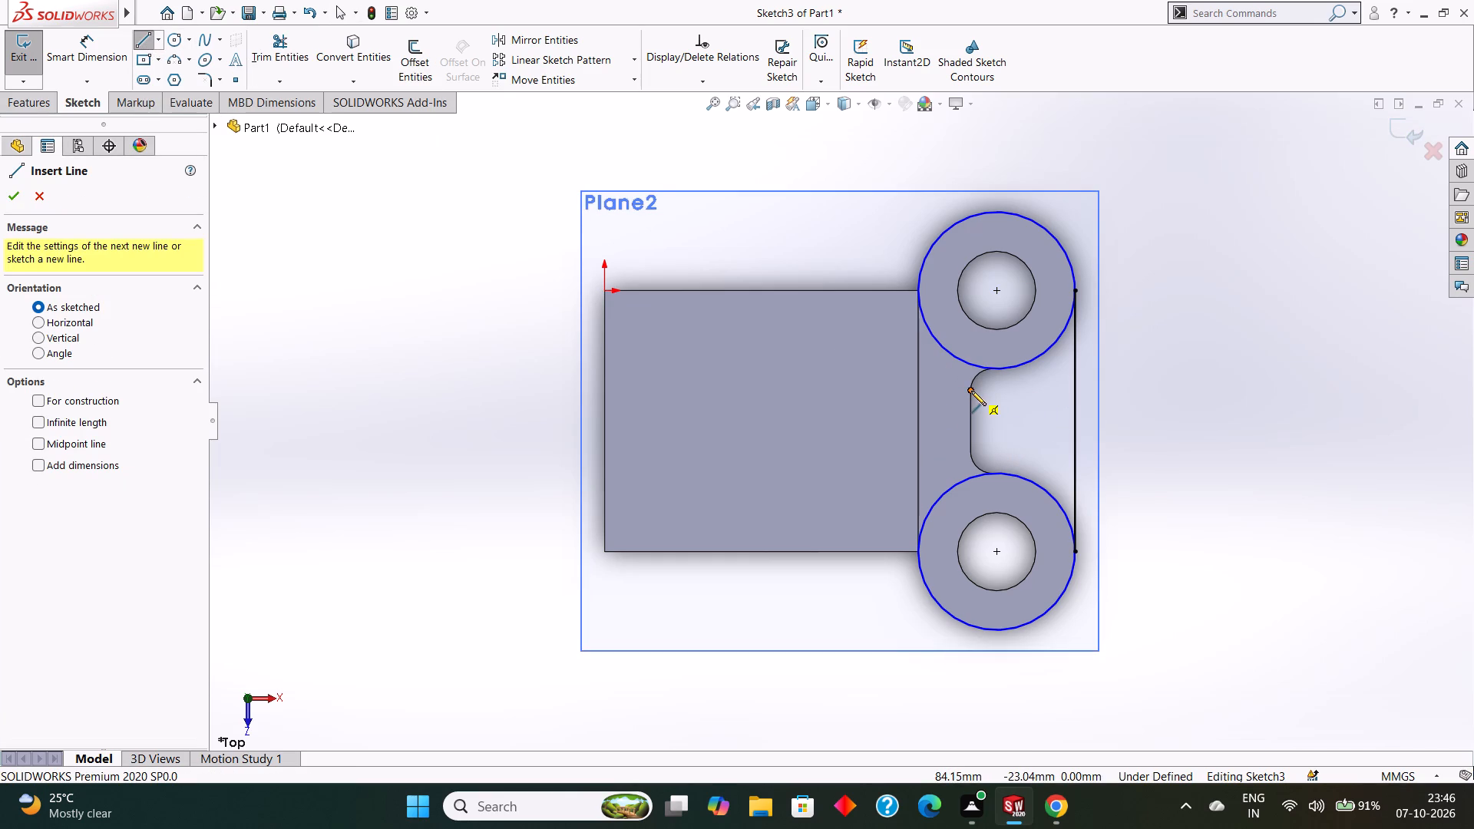
pyautogui.click(972, 454)
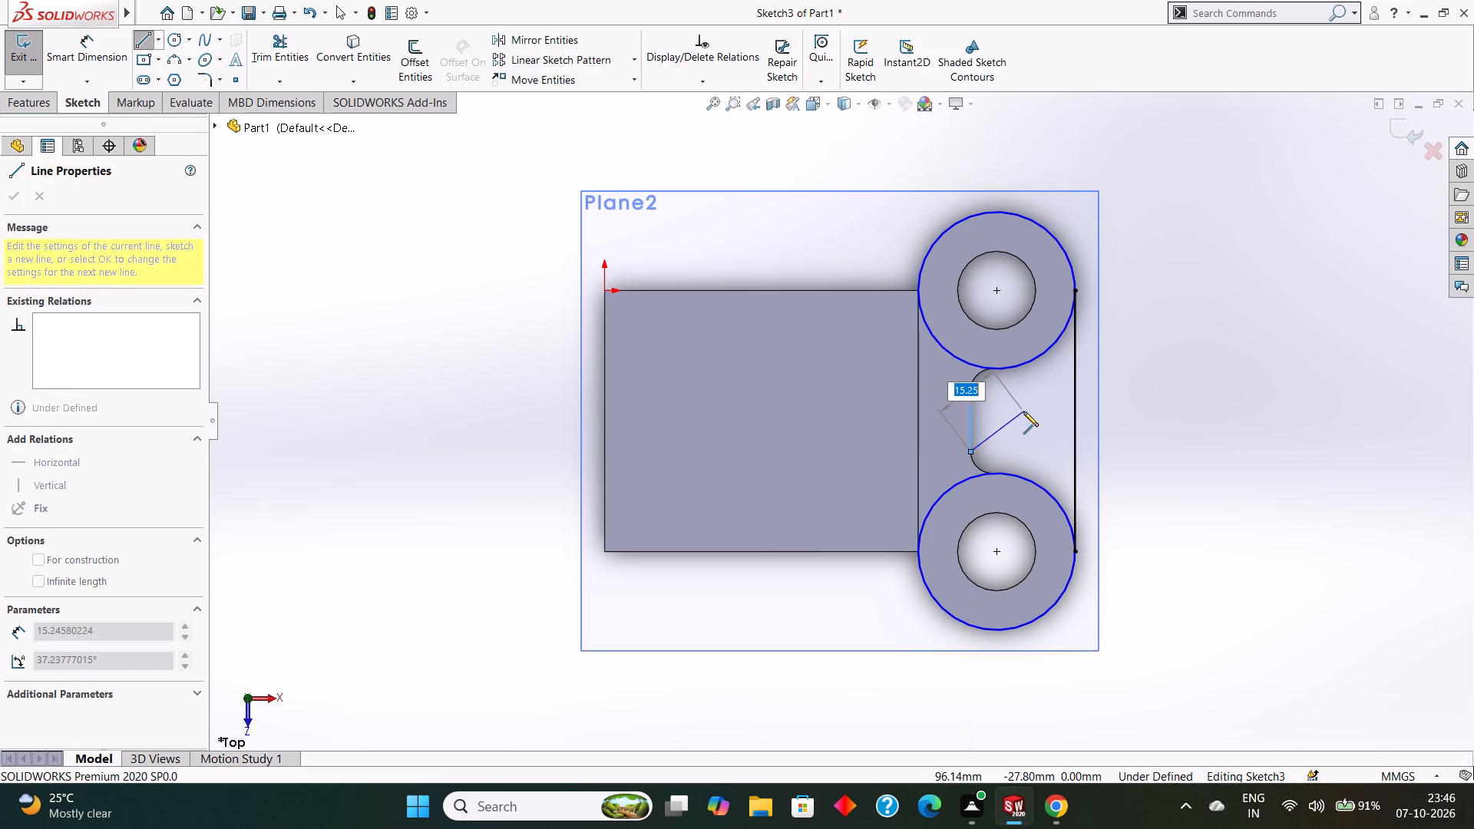
pyautogui.press('Escape')
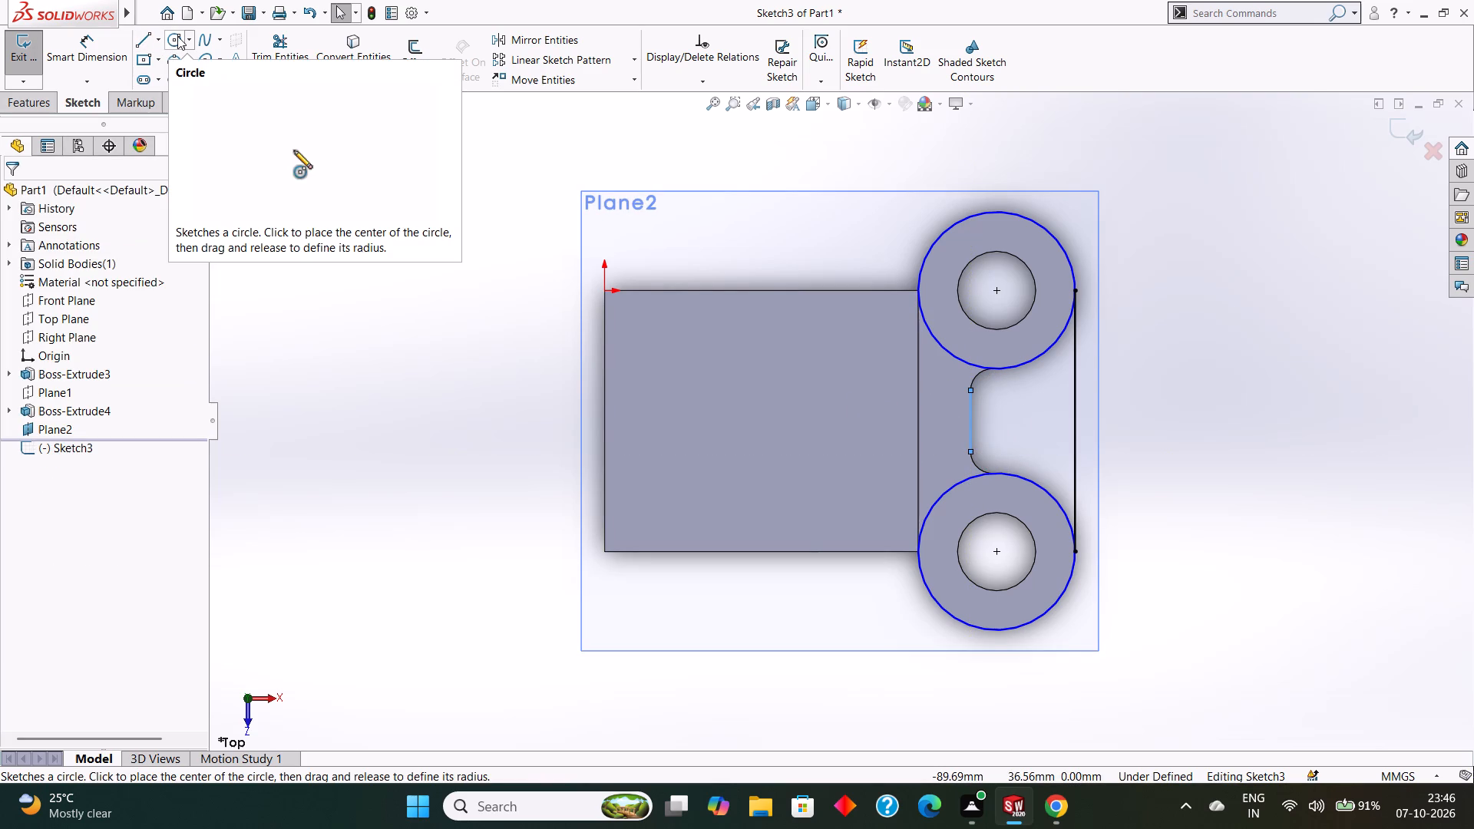
# Sketch a 5 mm radius three-point arc over the upper recess fillet, from the short line's upper end to the upper lug circle.
pyautogui.click(172, 58)
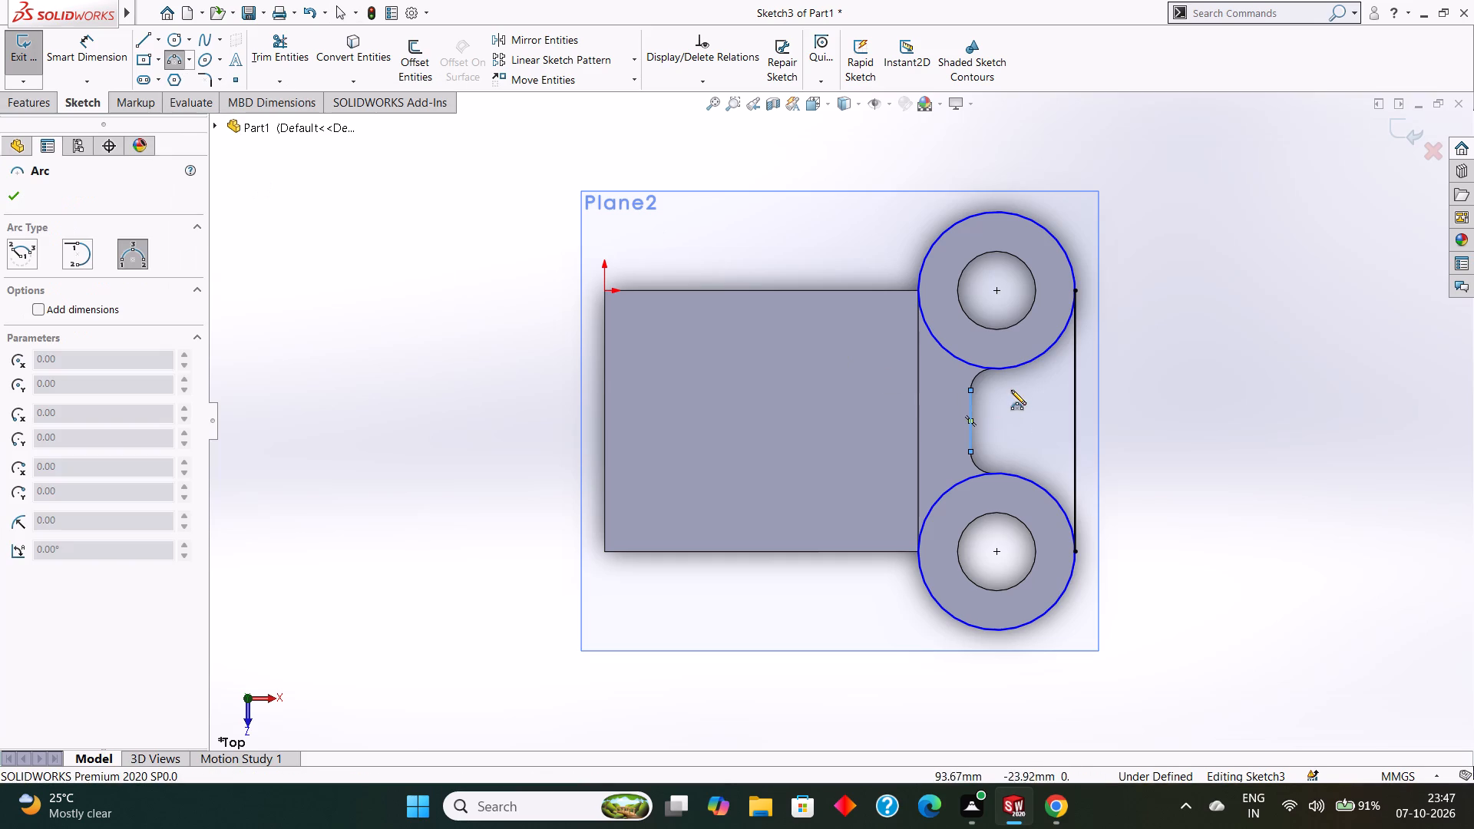
pyautogui.scroll(2, 1007, 385)
pyautogui.scroll(-6, 952, 394)
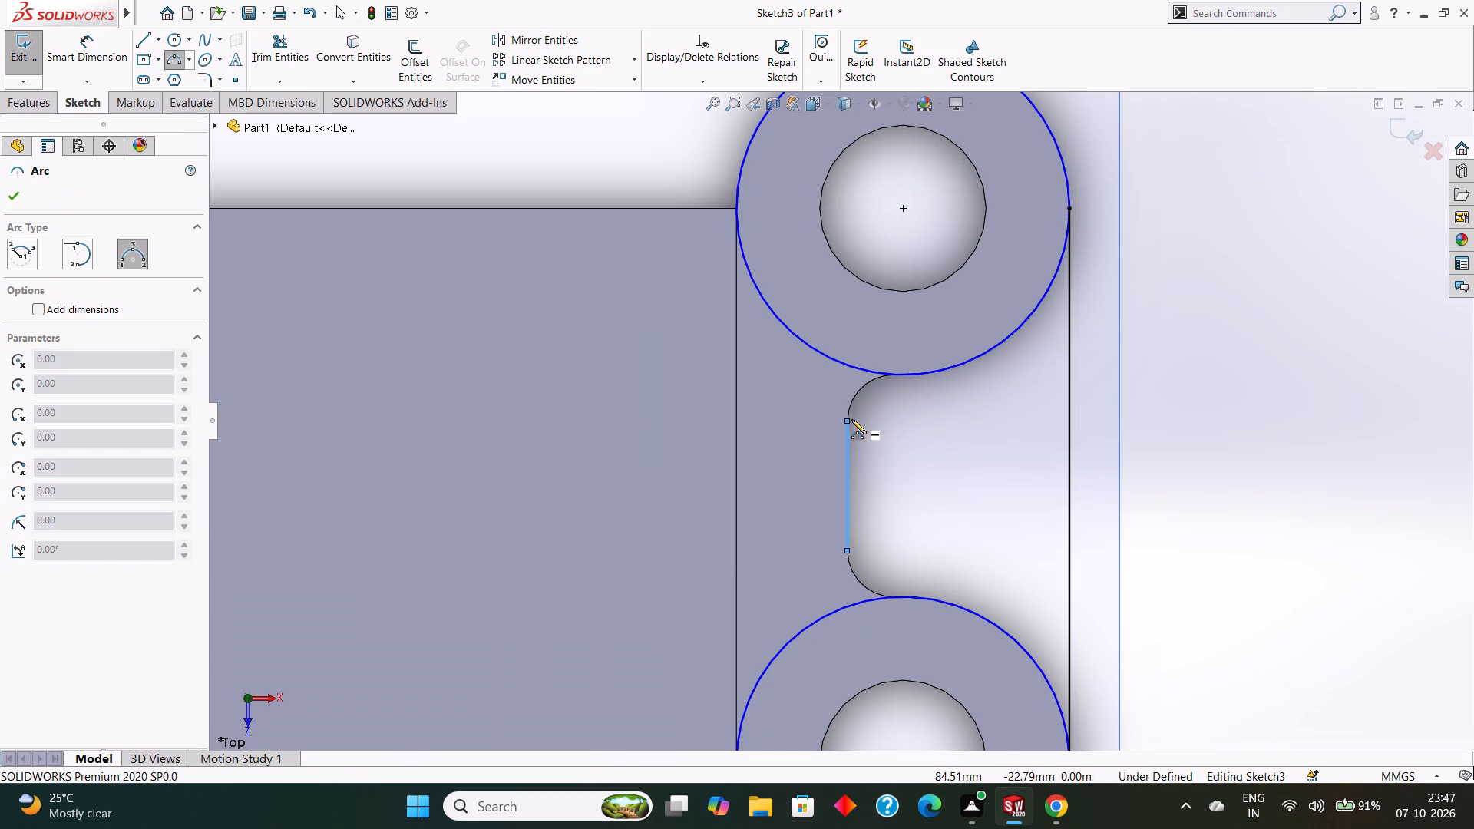
pyautogui.click(848, 419)
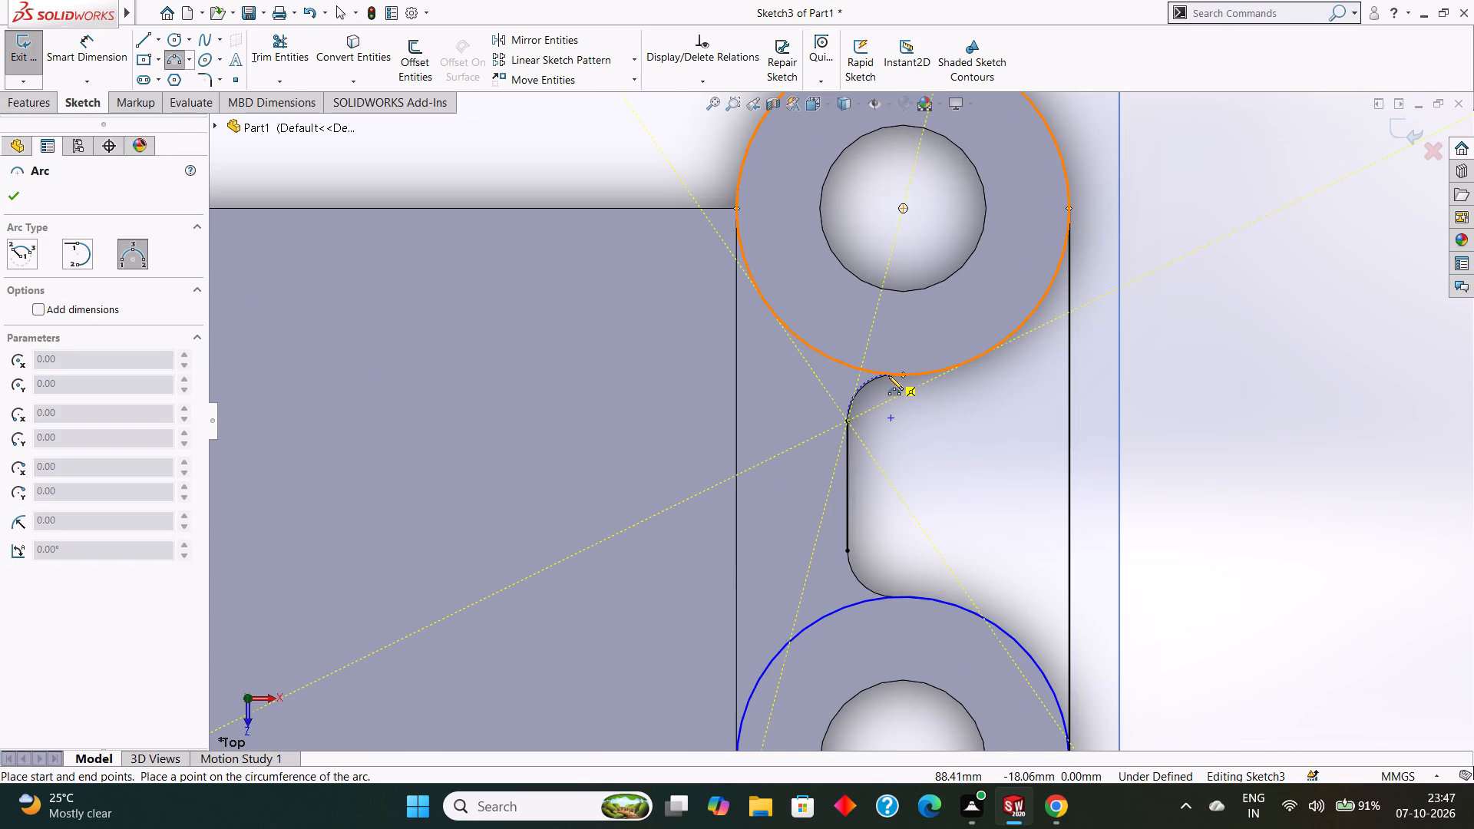
pyautogui.click(894, 374)
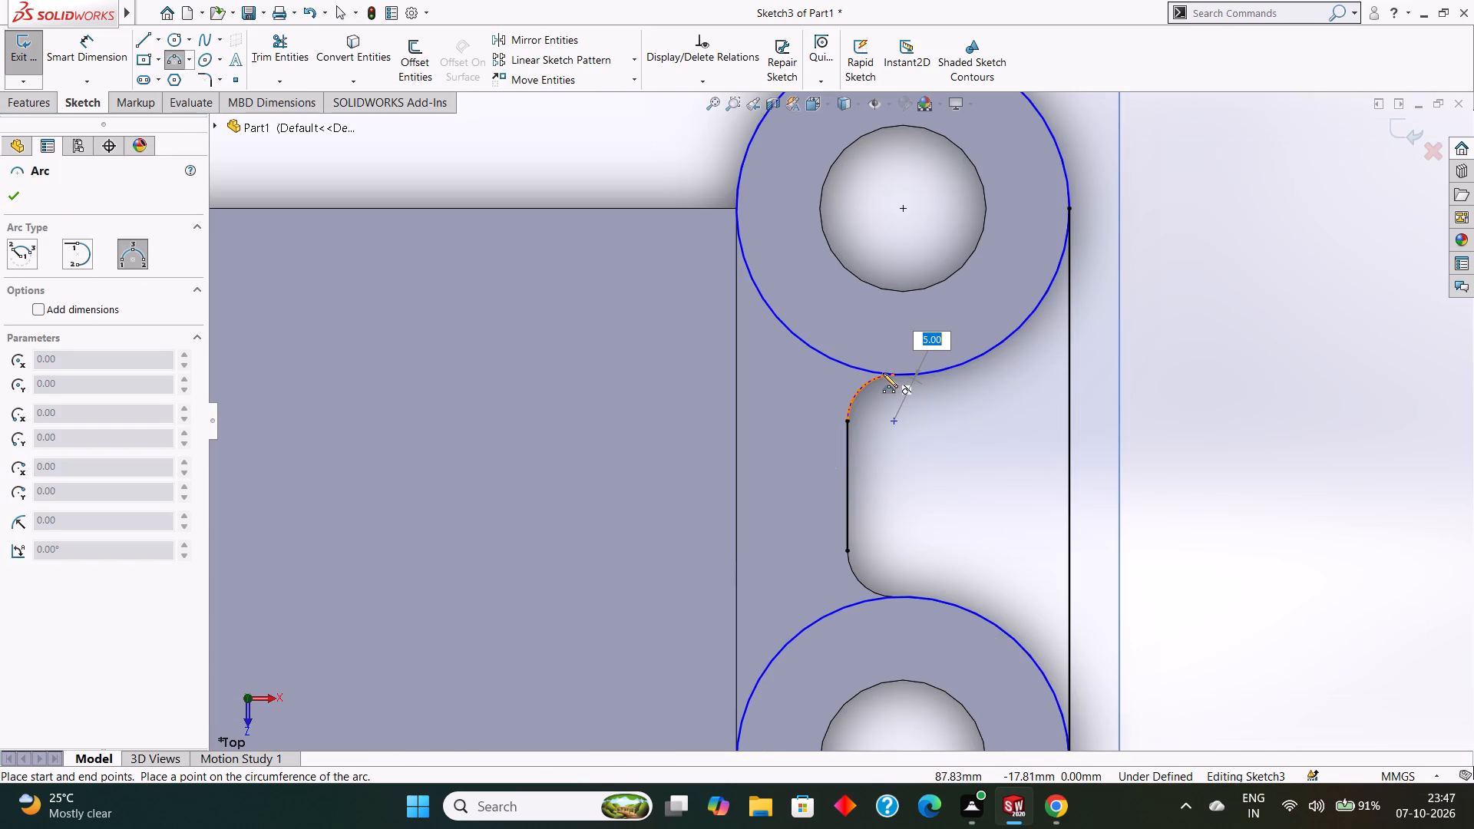
pyautogui.click(881, 373)
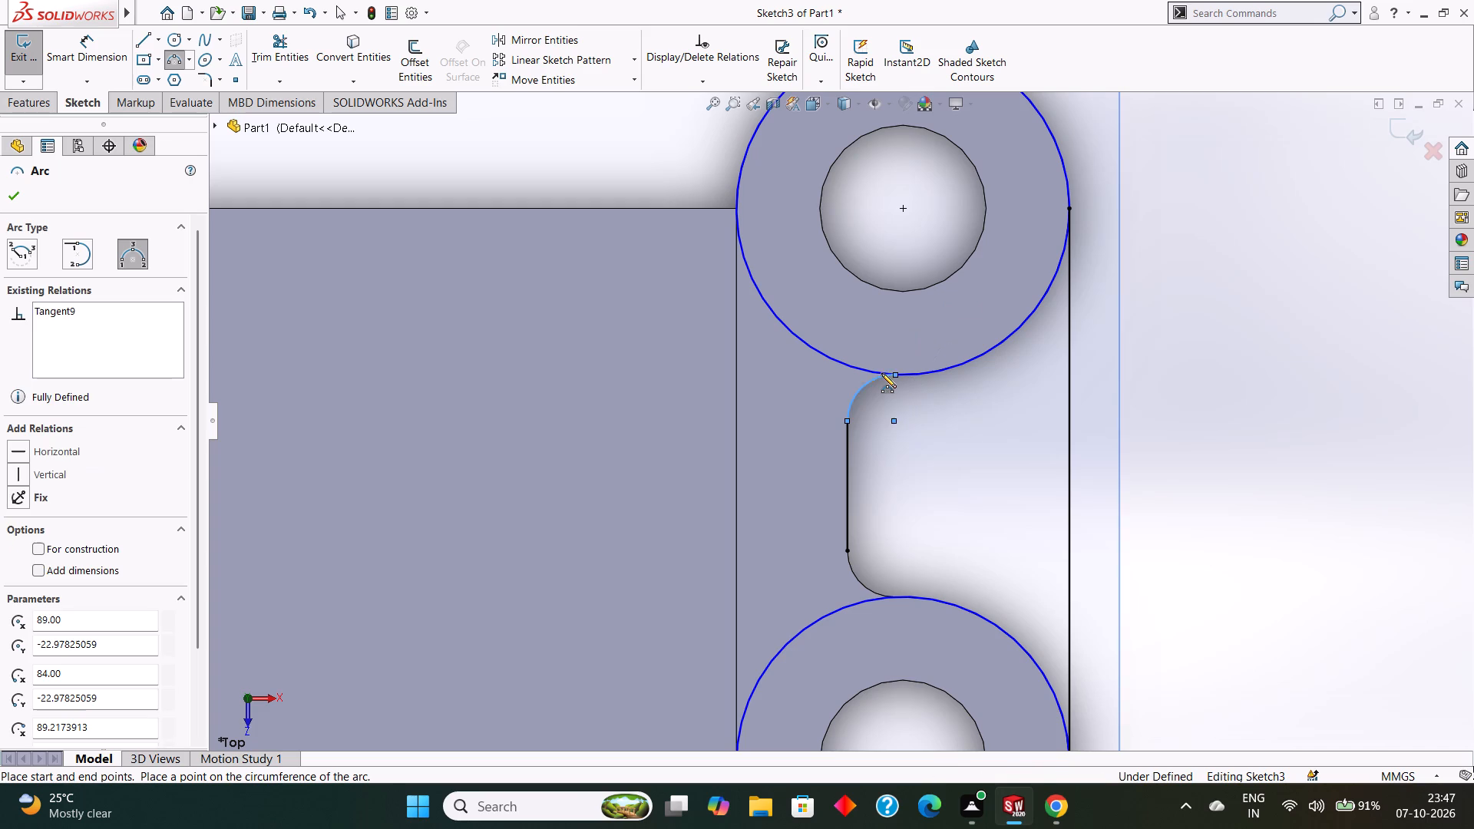
# Sketch a three-point arc of radius 5 mm over the lower recess fillet, from the short line's lower end to the lower lug circle.
pyautogui.scroll(-2, 898, 435)
pyautogui.scroll(3, 898, 434)
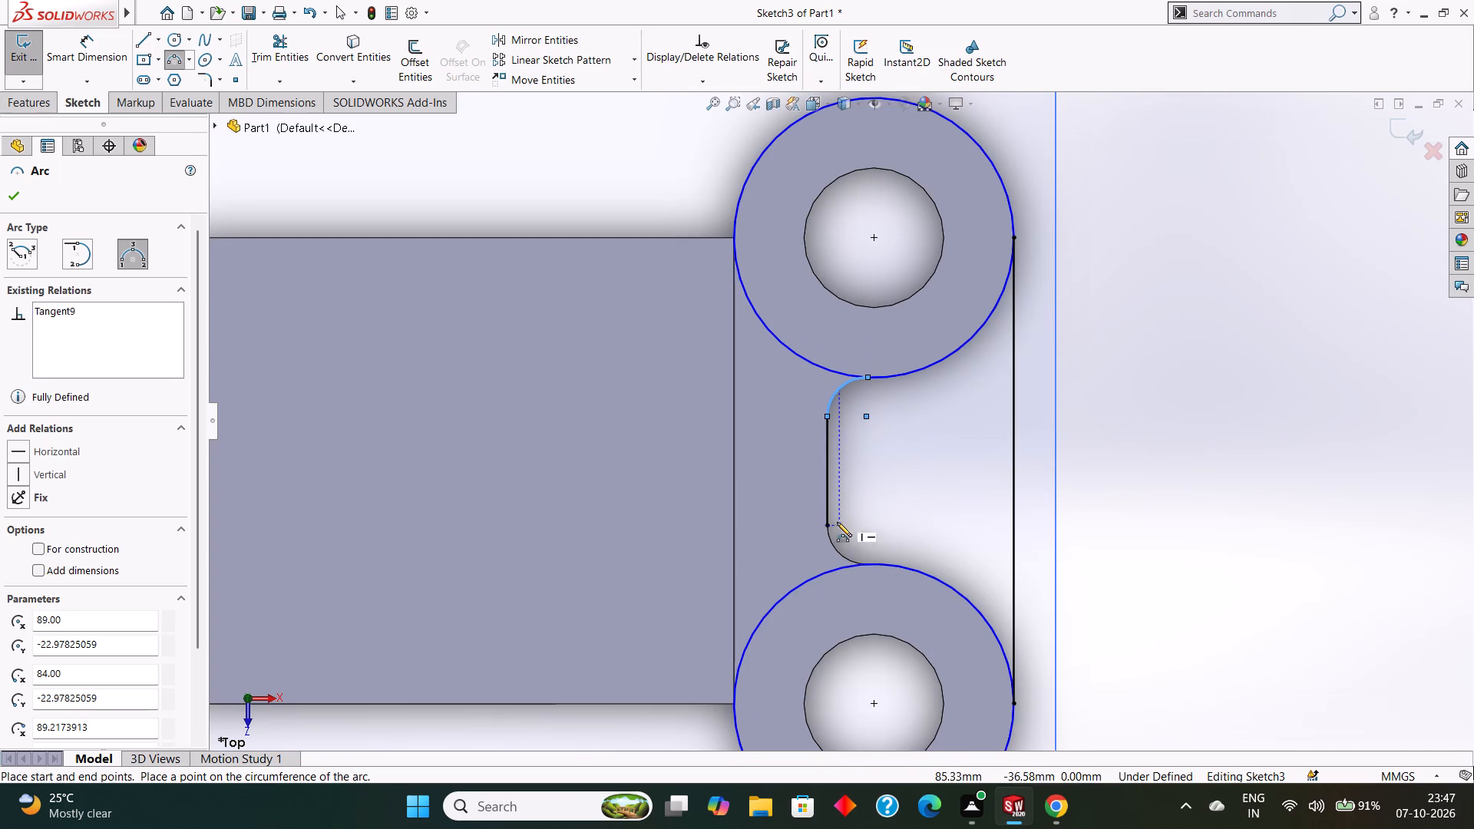
pyautogui.click(828, 523)
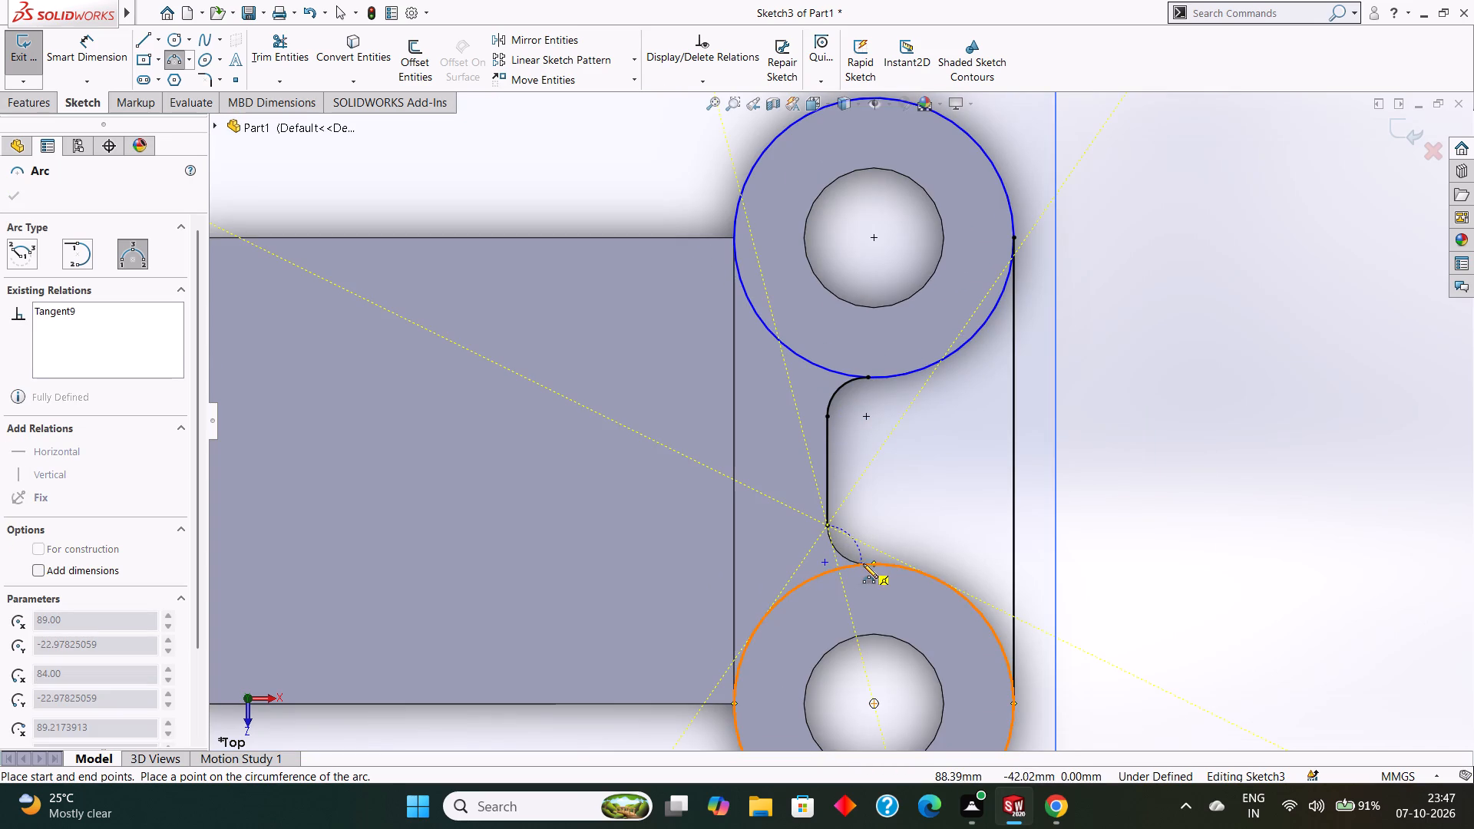
pyautogui.click(875, 561)
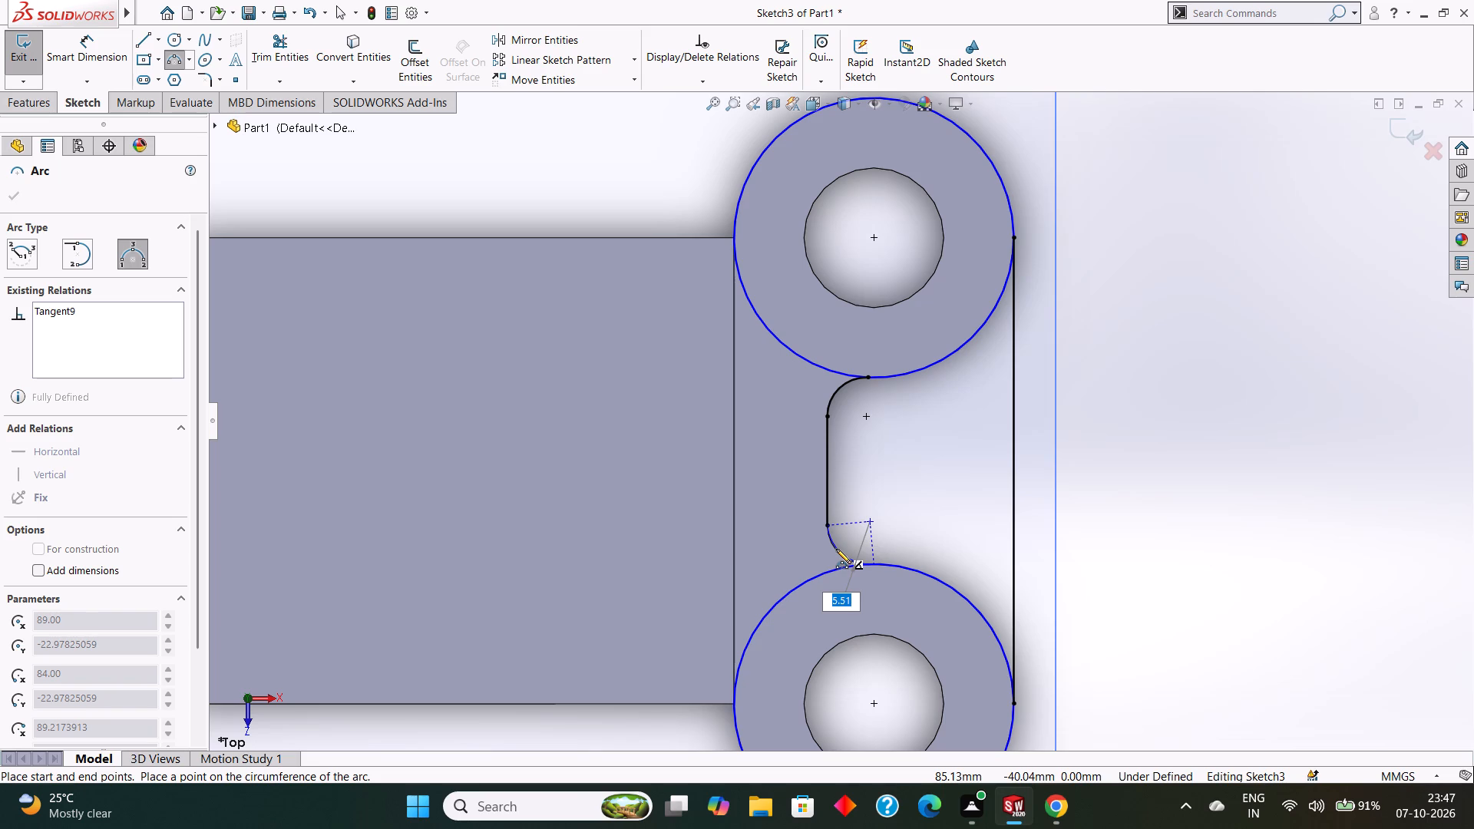
pyautogui.scroll(5, 836, 549)
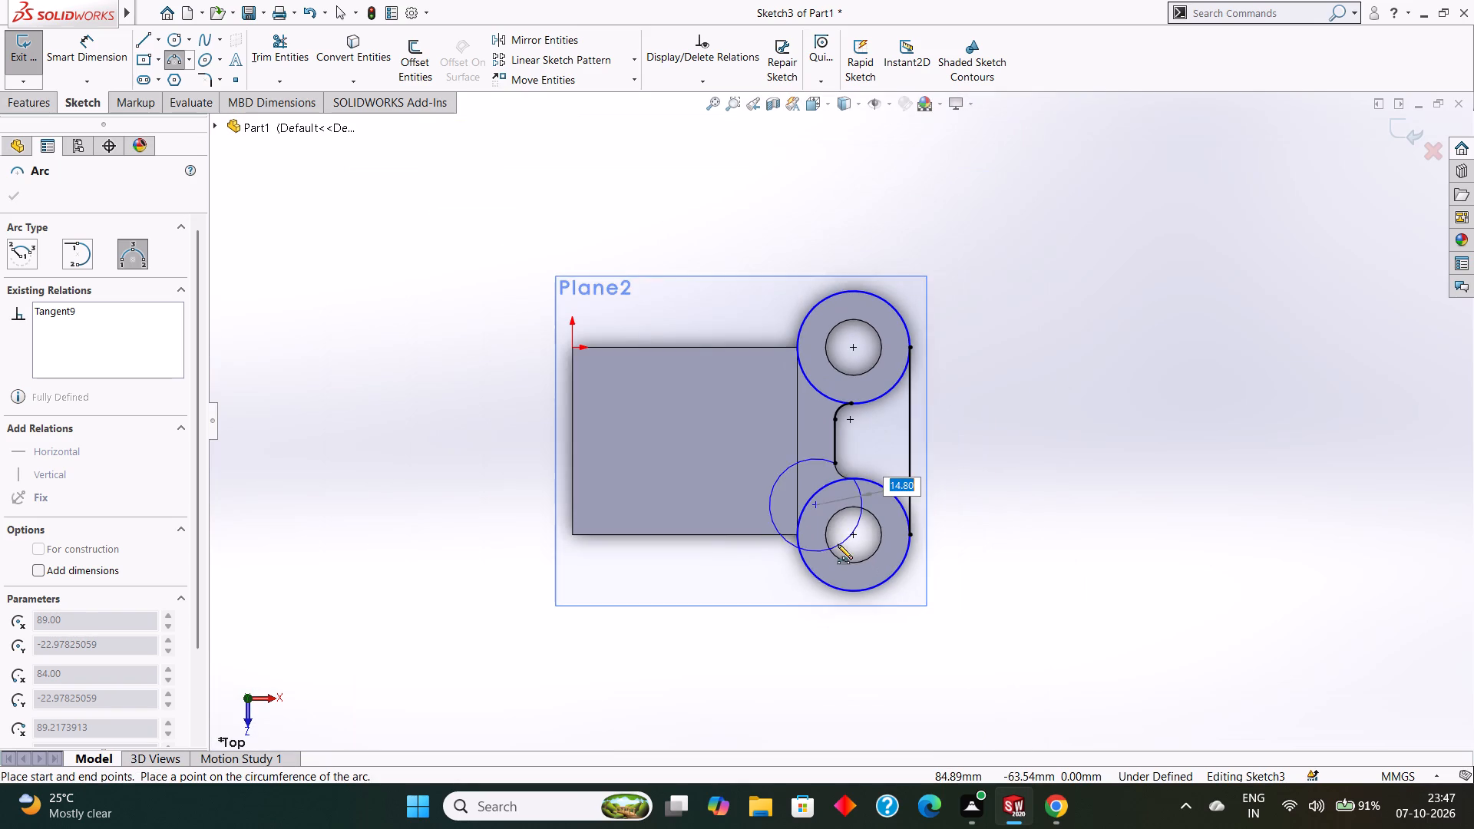
pyautogui.scroll(-4, 838, 468)
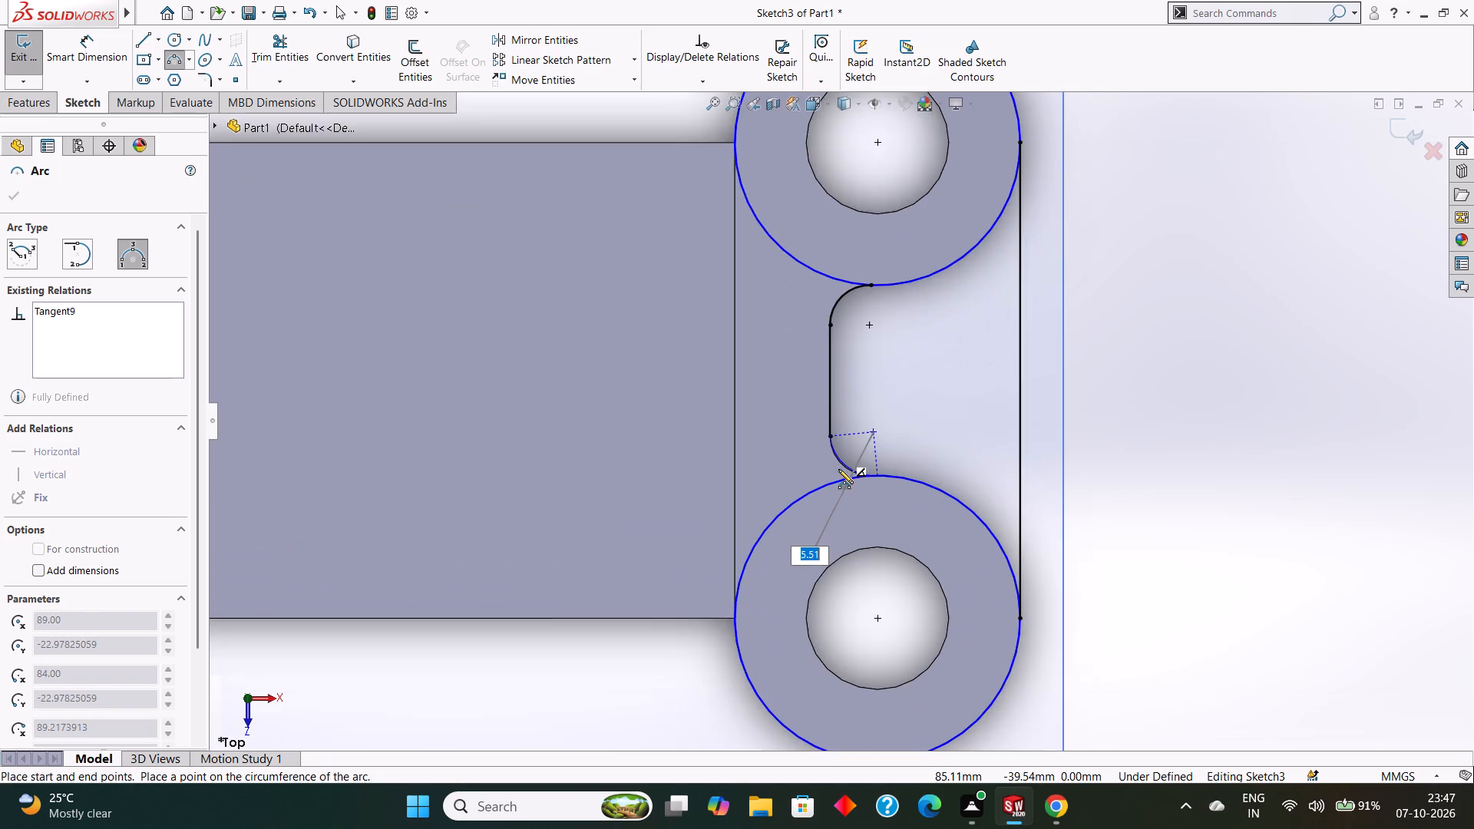
pyautogui.scroll(-2, 838, 469)
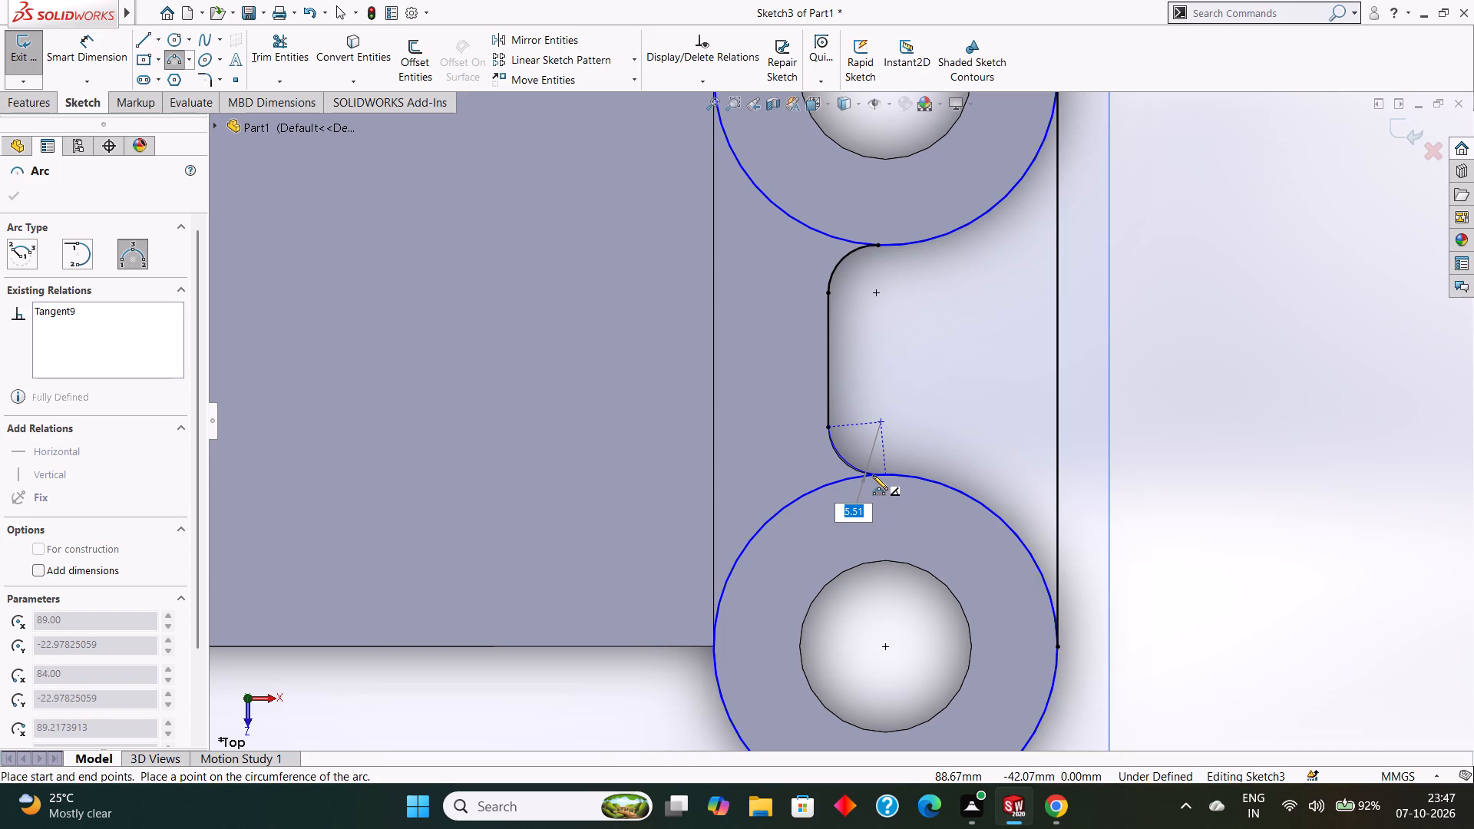
pyautogui.press('5')
pyautogui.press('Return')
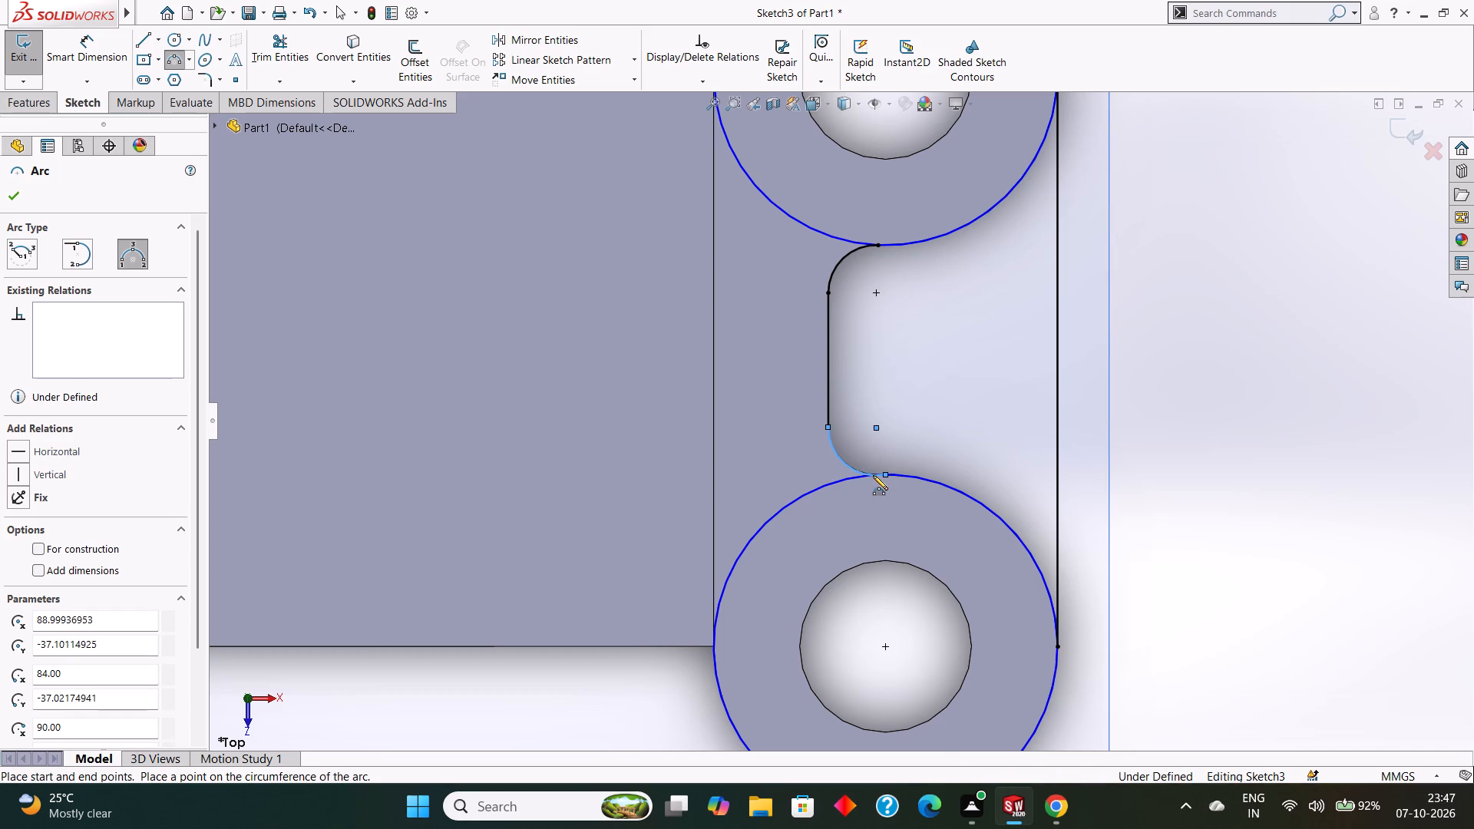
pyautogui.click(13, 187)
# Trim away the outer portions of both lug circles, keeping only the arcs that bound the web area between the lugs.
pyautogui.scroll(1, 628, 350)
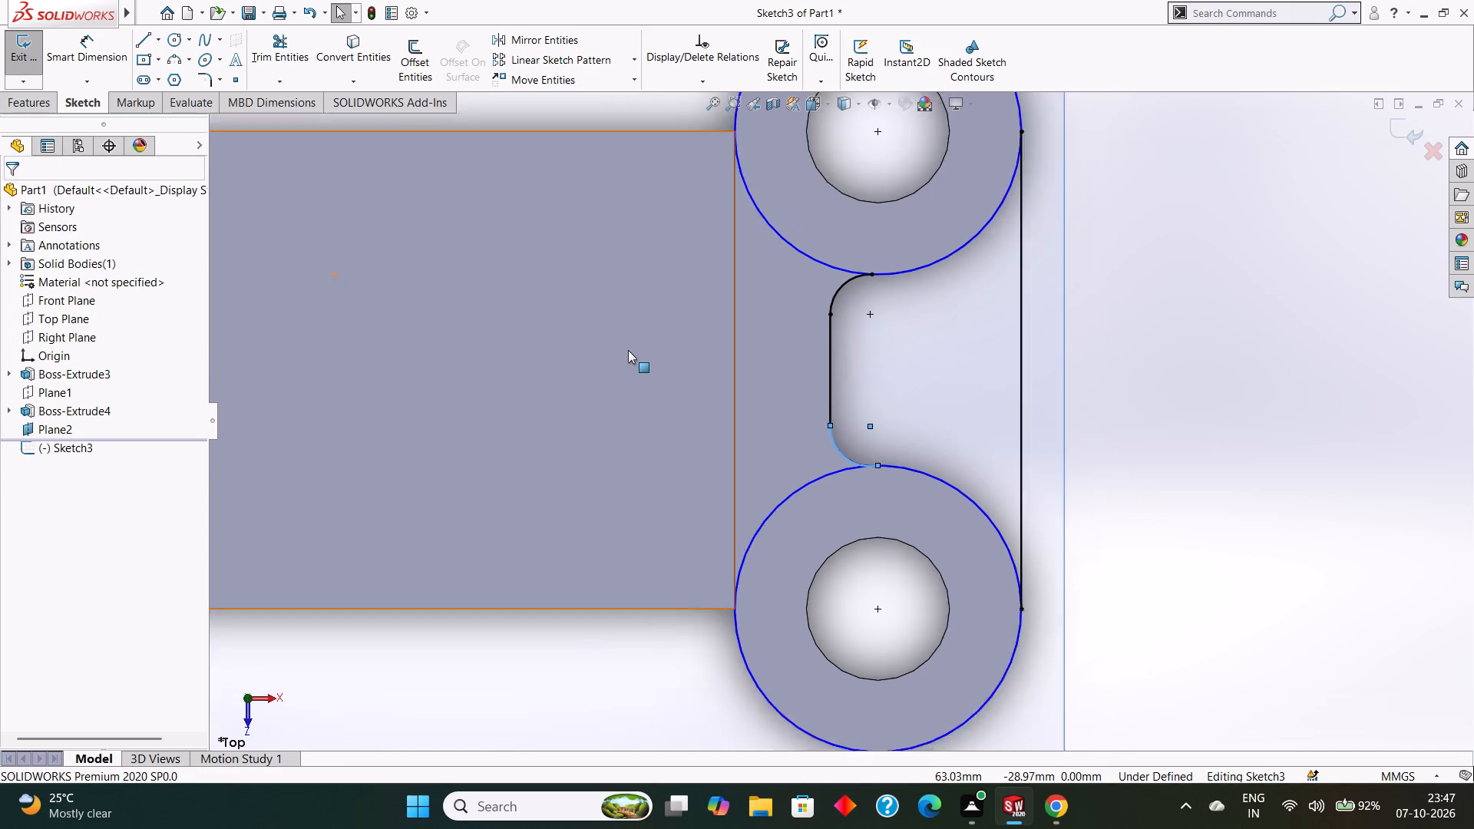
pyautogui.scroll(3, 628, 350)
pyautogui.click(287, 42)
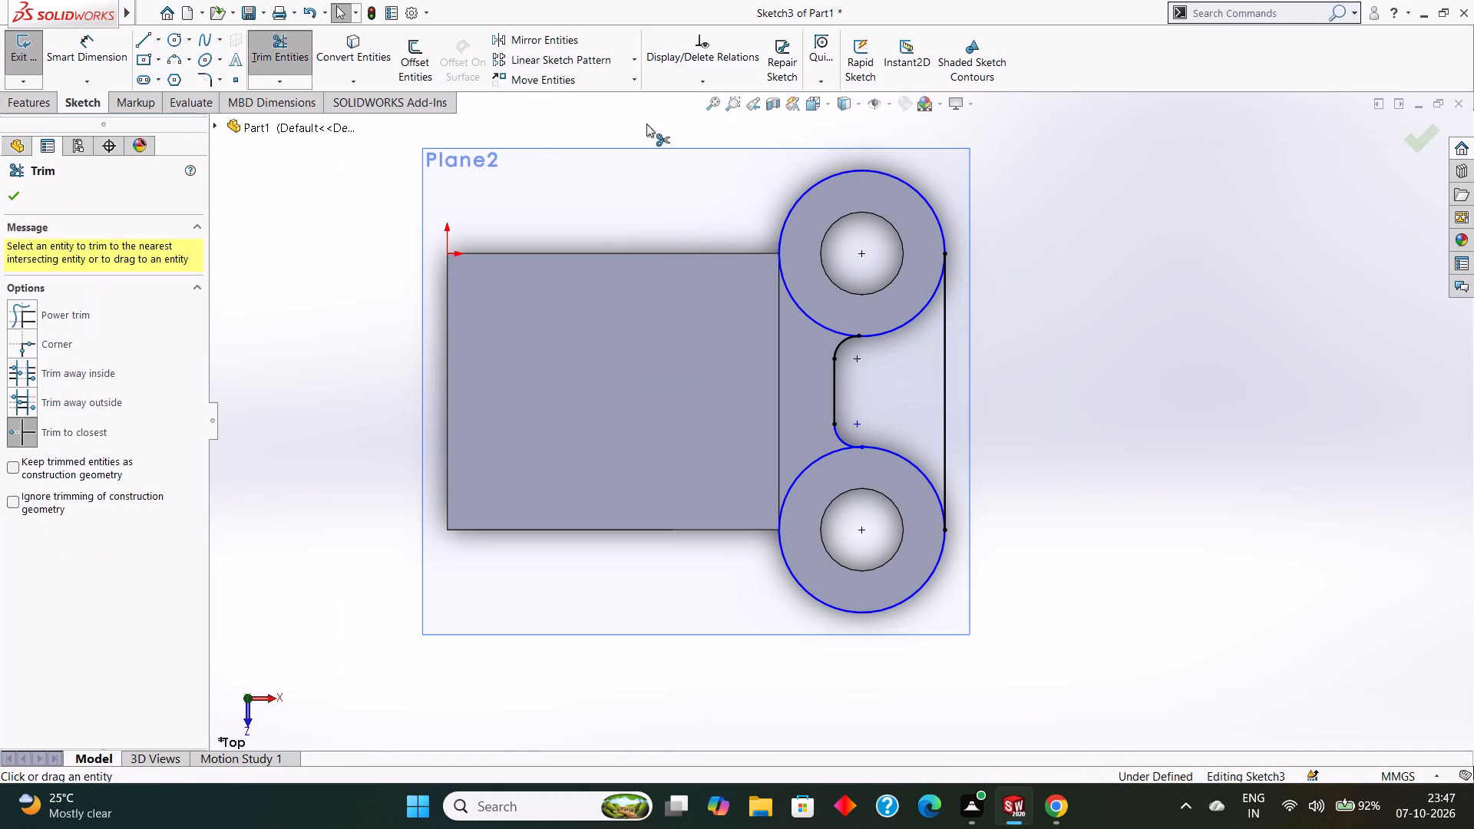
pyautogui.click(861, 171)
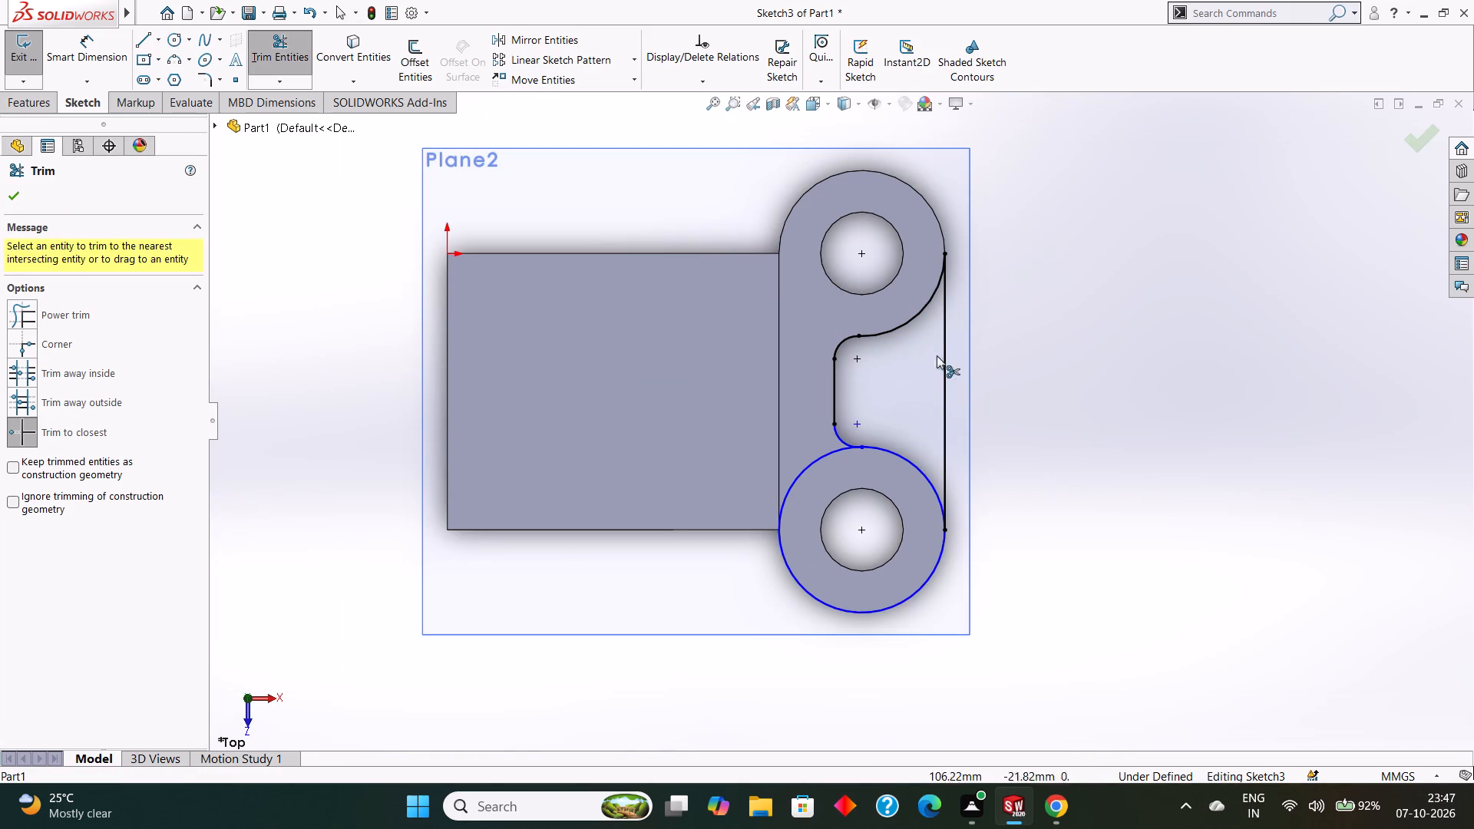
pyautogui.click(819, 460)
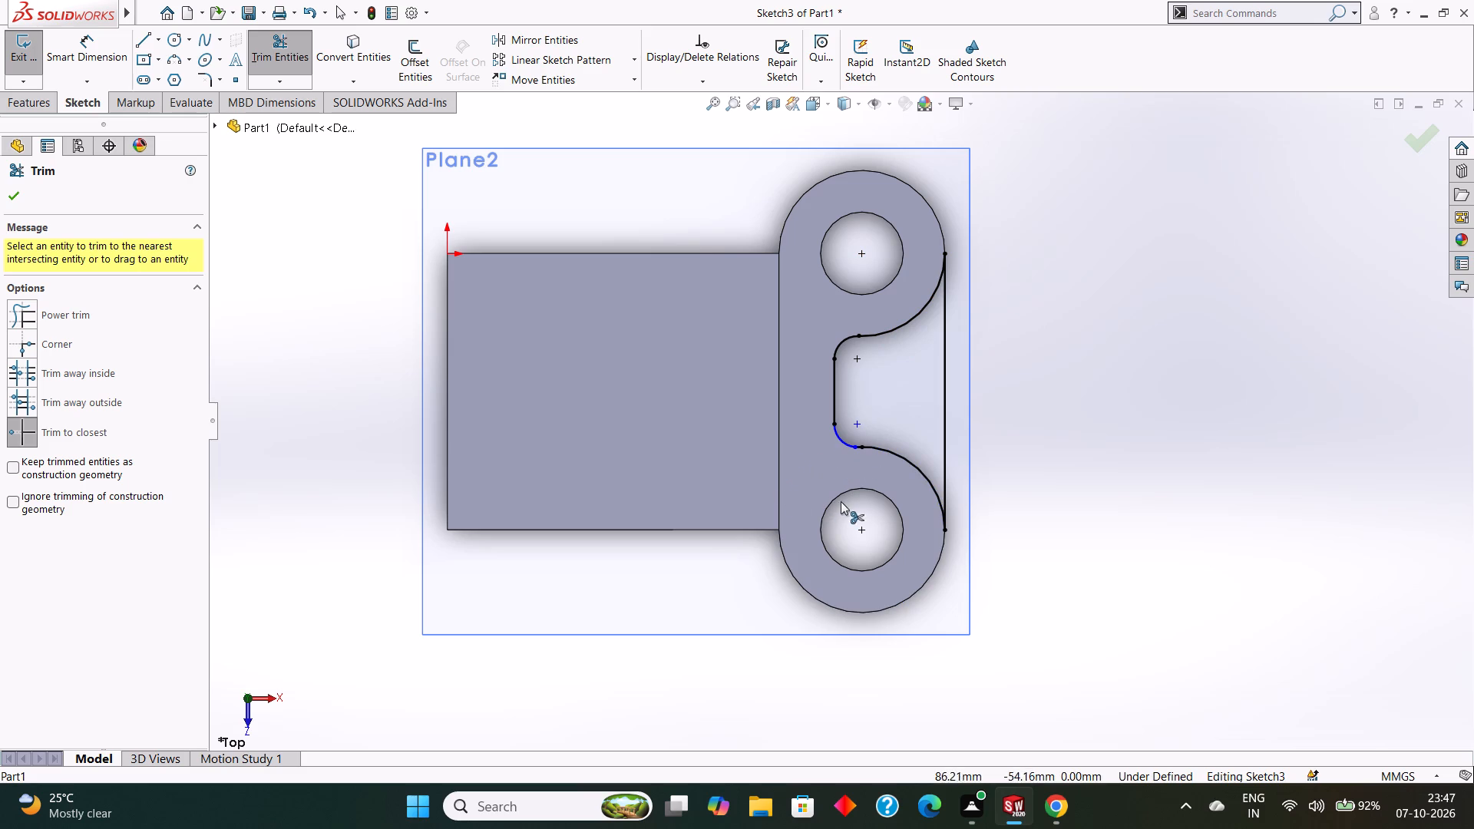
pyautogui.click(21, 193)
# Dimension the lower recess fillet arc with a radius of 5 mm.
pyautogui.click(97, 56)
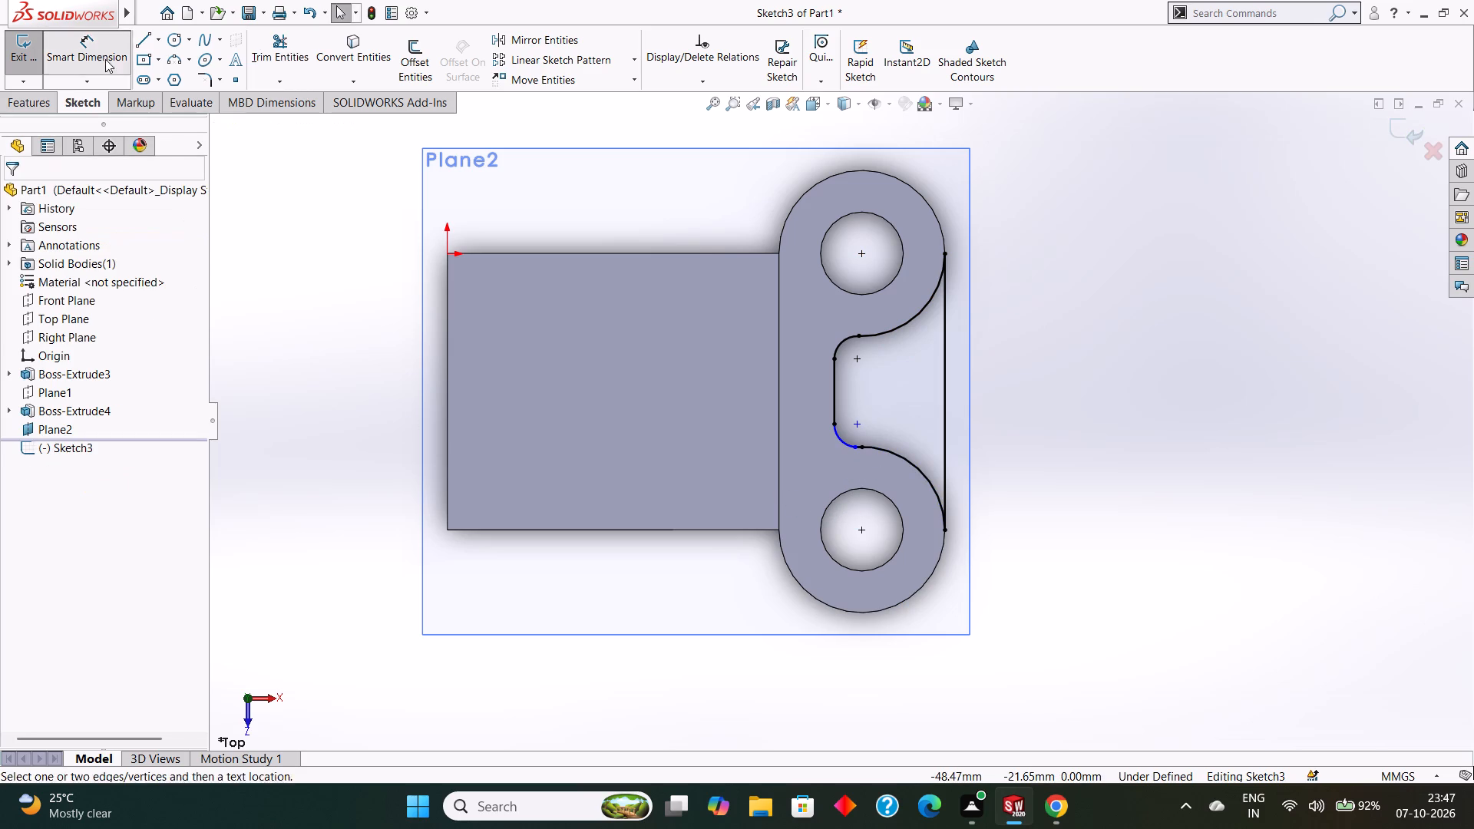
pyautogui.click(840, 438)
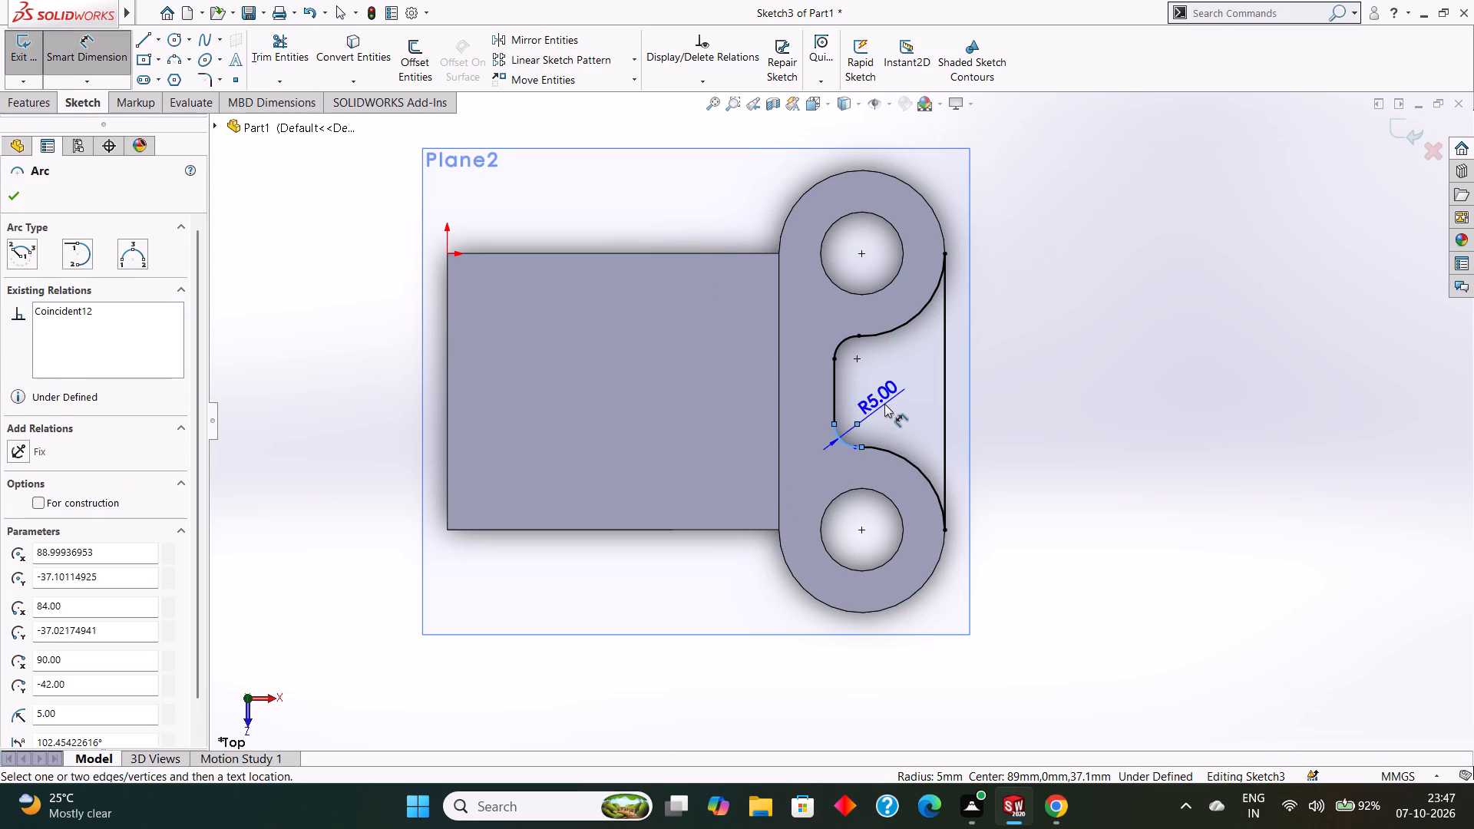
pyautogui.click(884, 404)
pyautogui.click(817, 381)
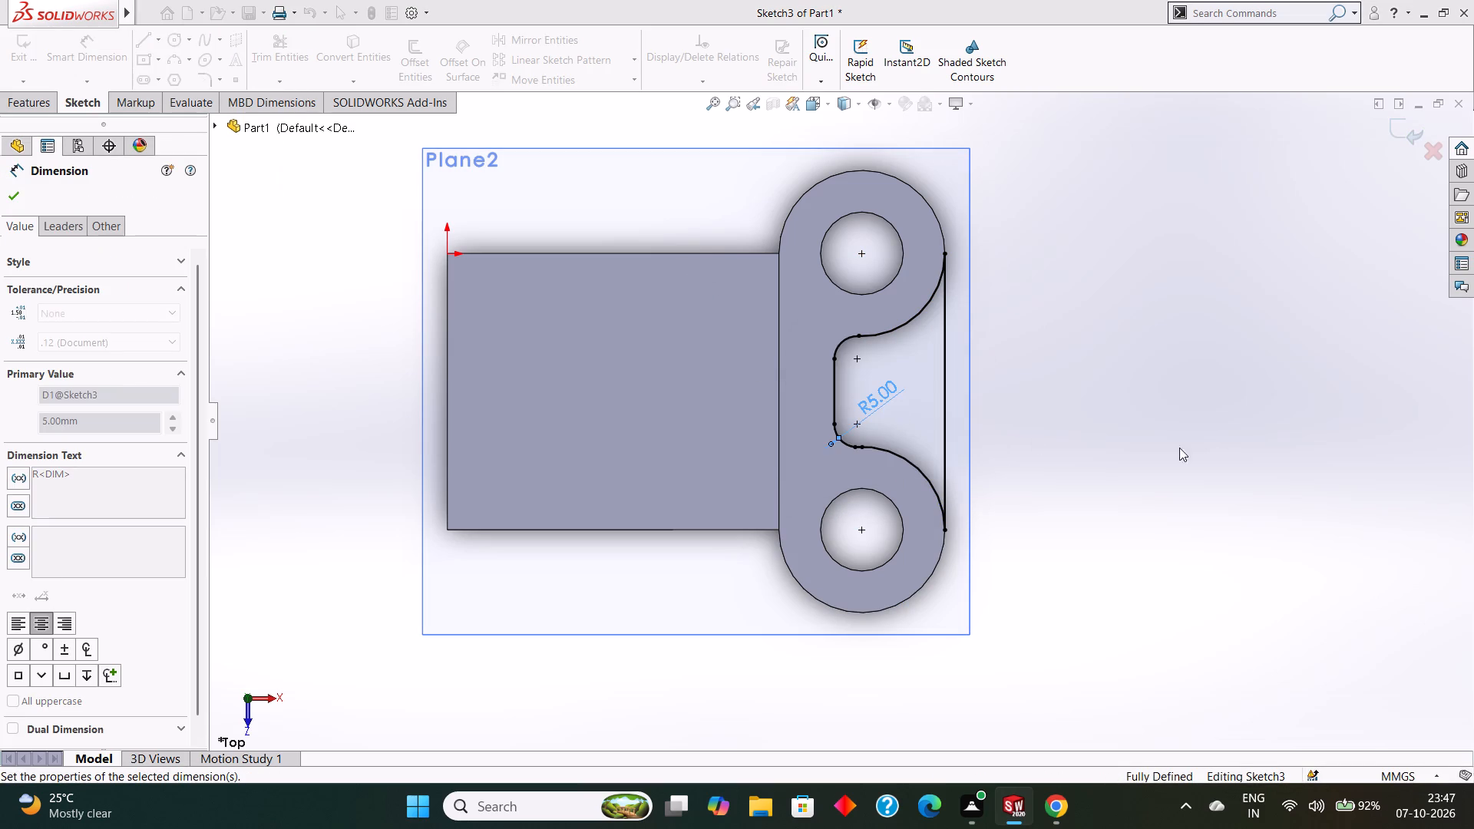
pyautogui.click(15, 201)
# Extrude the enclosed web region between the lugs as a blind boss 10 mm deep, merged with the part.
pyautogui.moveTo(1075, 639); pyautogui.dragTo(1044, 550, button='middle')
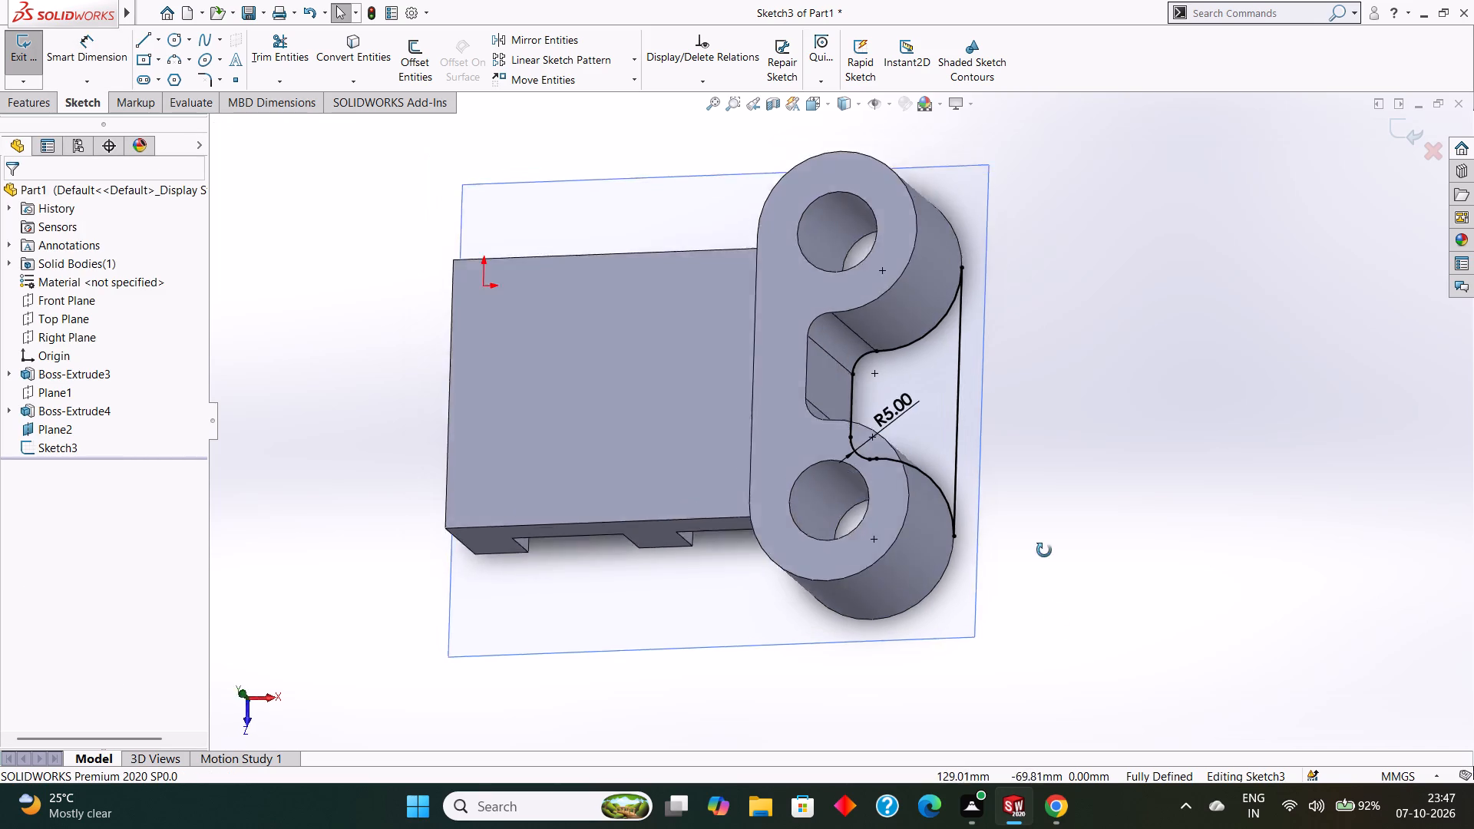
pyautogui.moveTo(1044, 550); pyautogui.dragTo(1036, 535, button='middle')
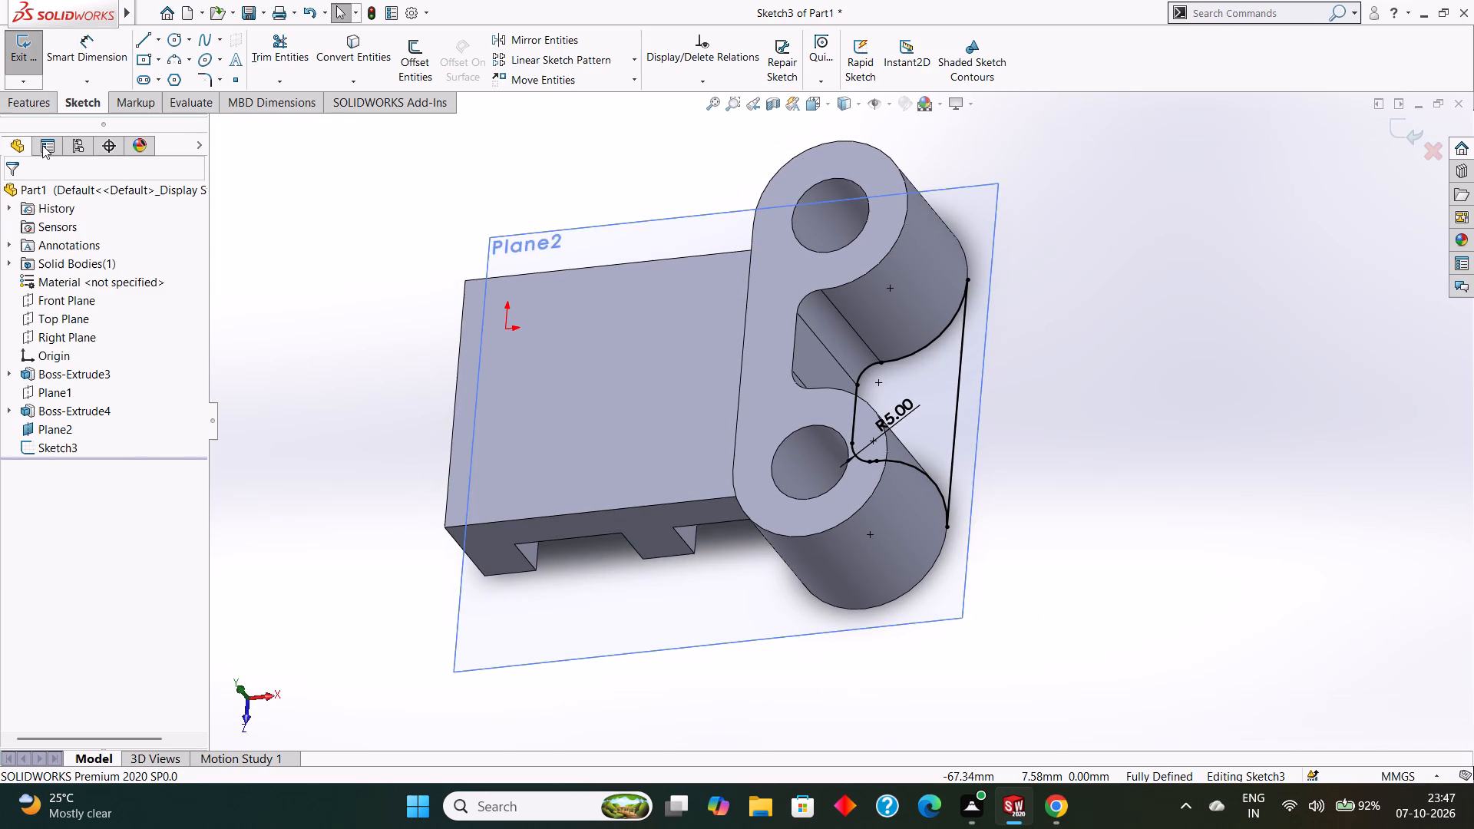
pyautogui.click(41, 105)
pyautogui.click(38, 71)
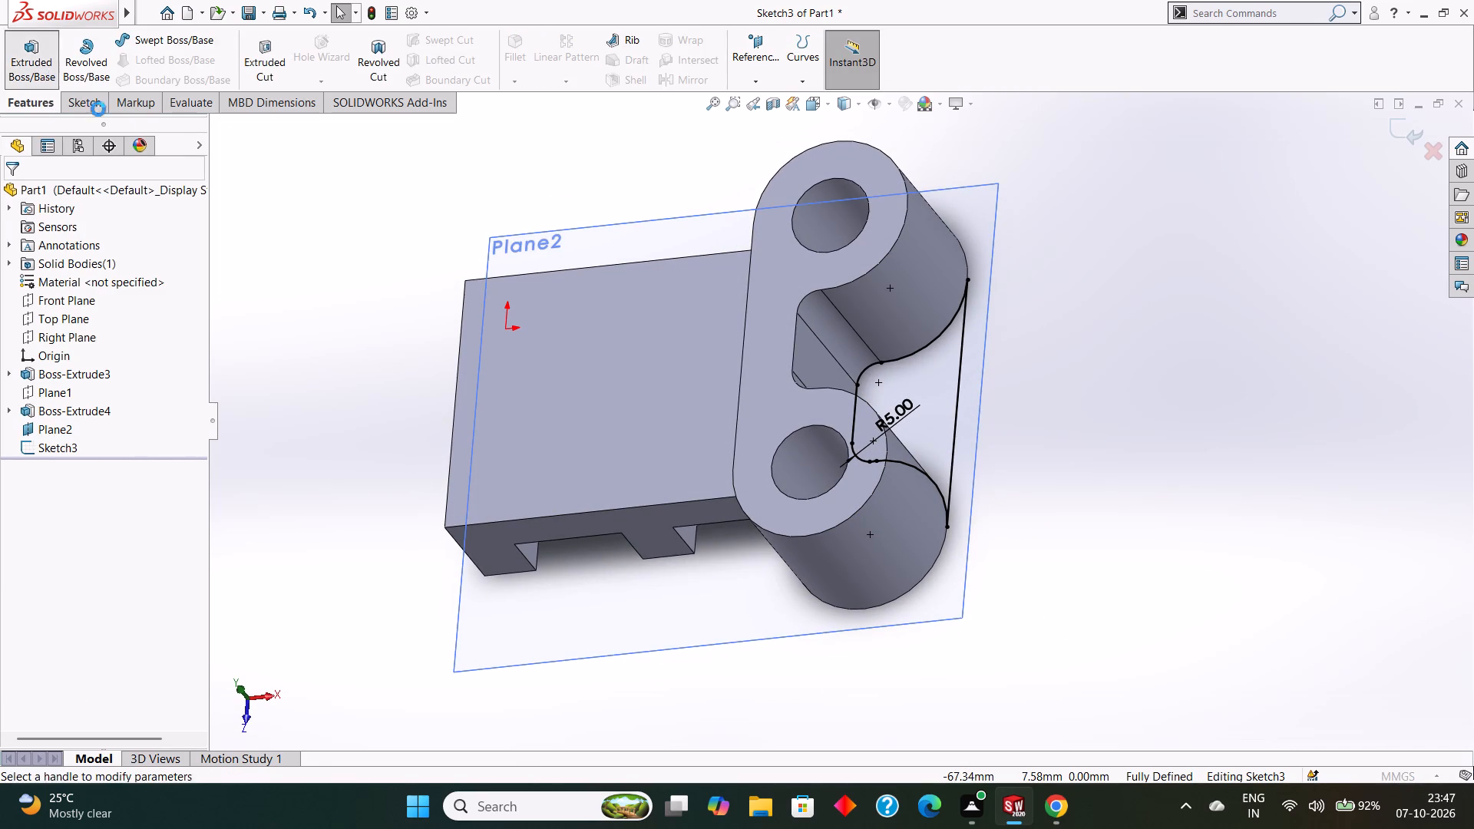
pyautogui.click(928, 366)
pyautogui.moveTo(1001, 412); pyautogui.dragTo(1006, 446, button='middle')
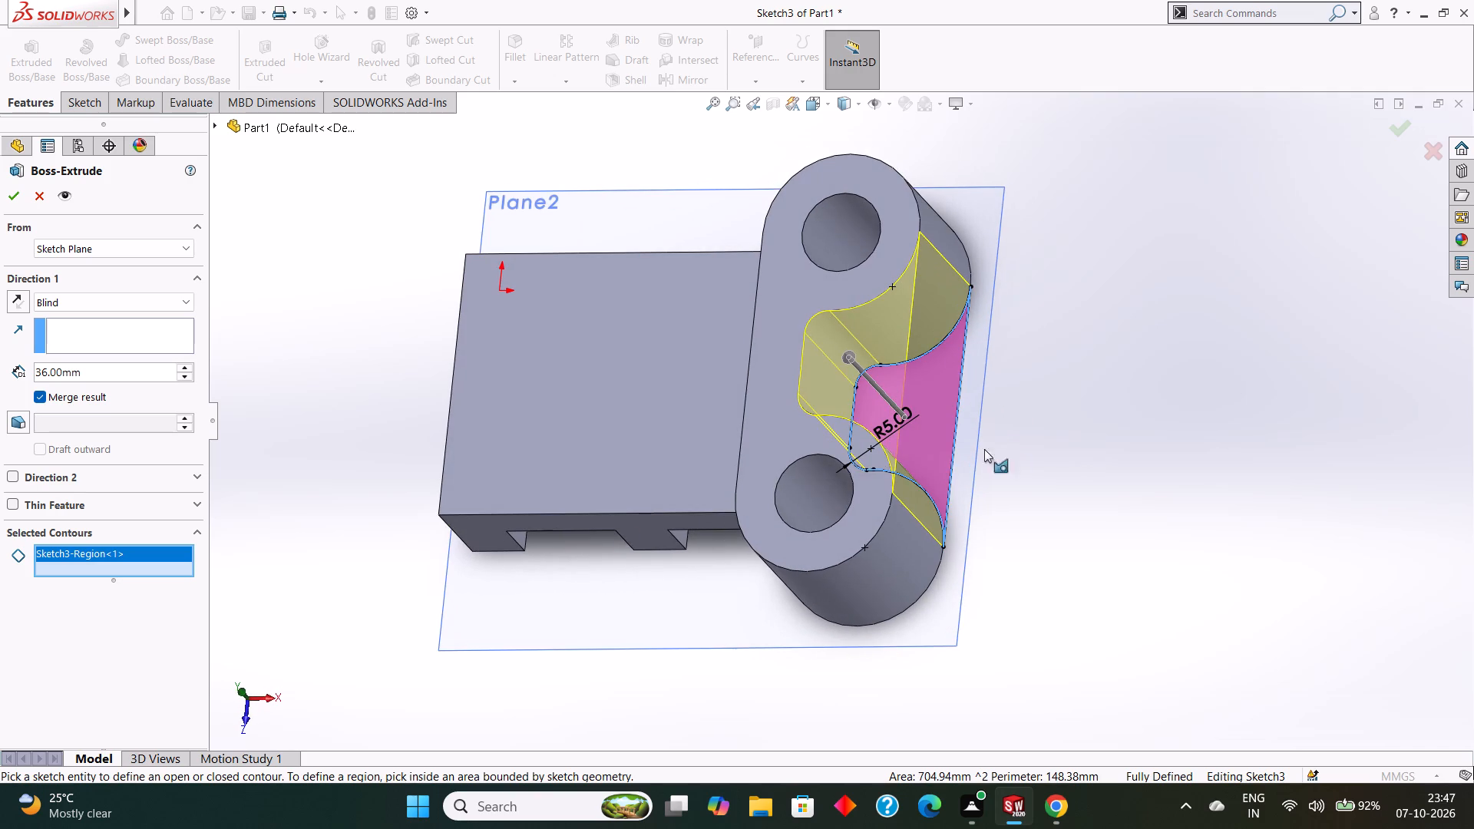
pyautogui.click(94, 373)
pyautogui.moveTo(127, 372); pyautogui.dragTo(0, 375)
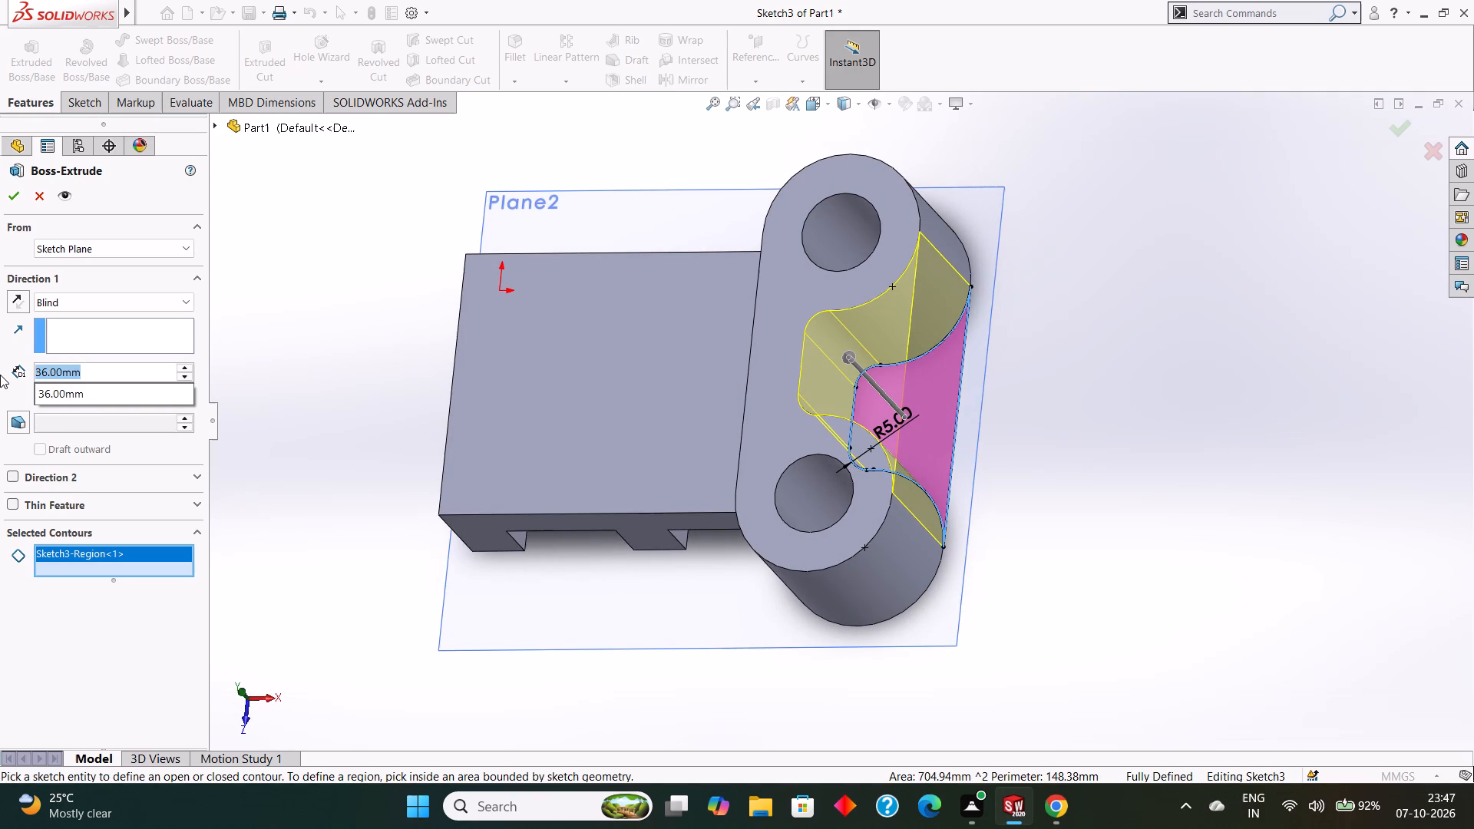
pyautogui.write('10')
pyautogui.press('Return')
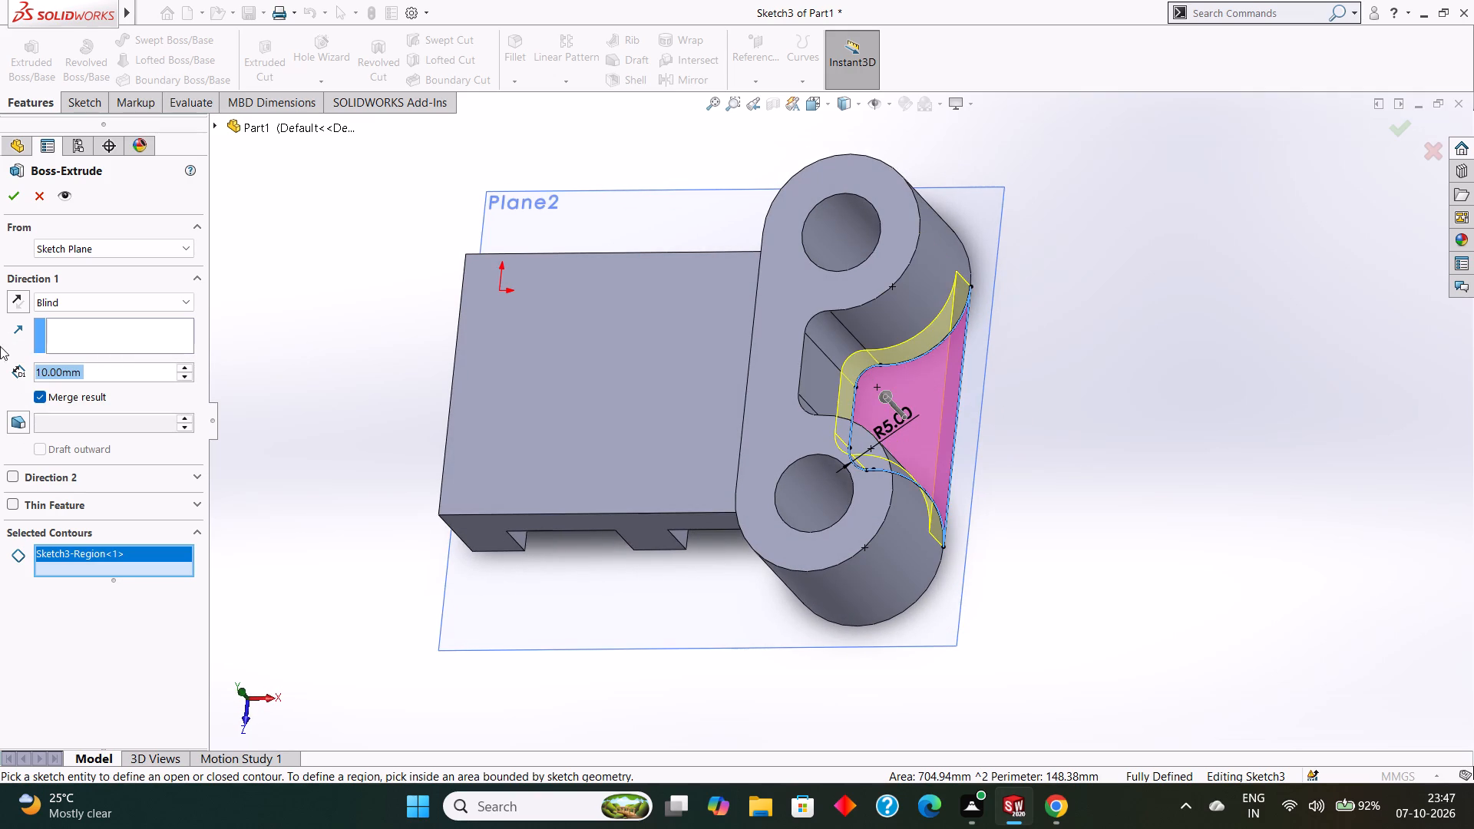
pyautogui.click(12, 197)
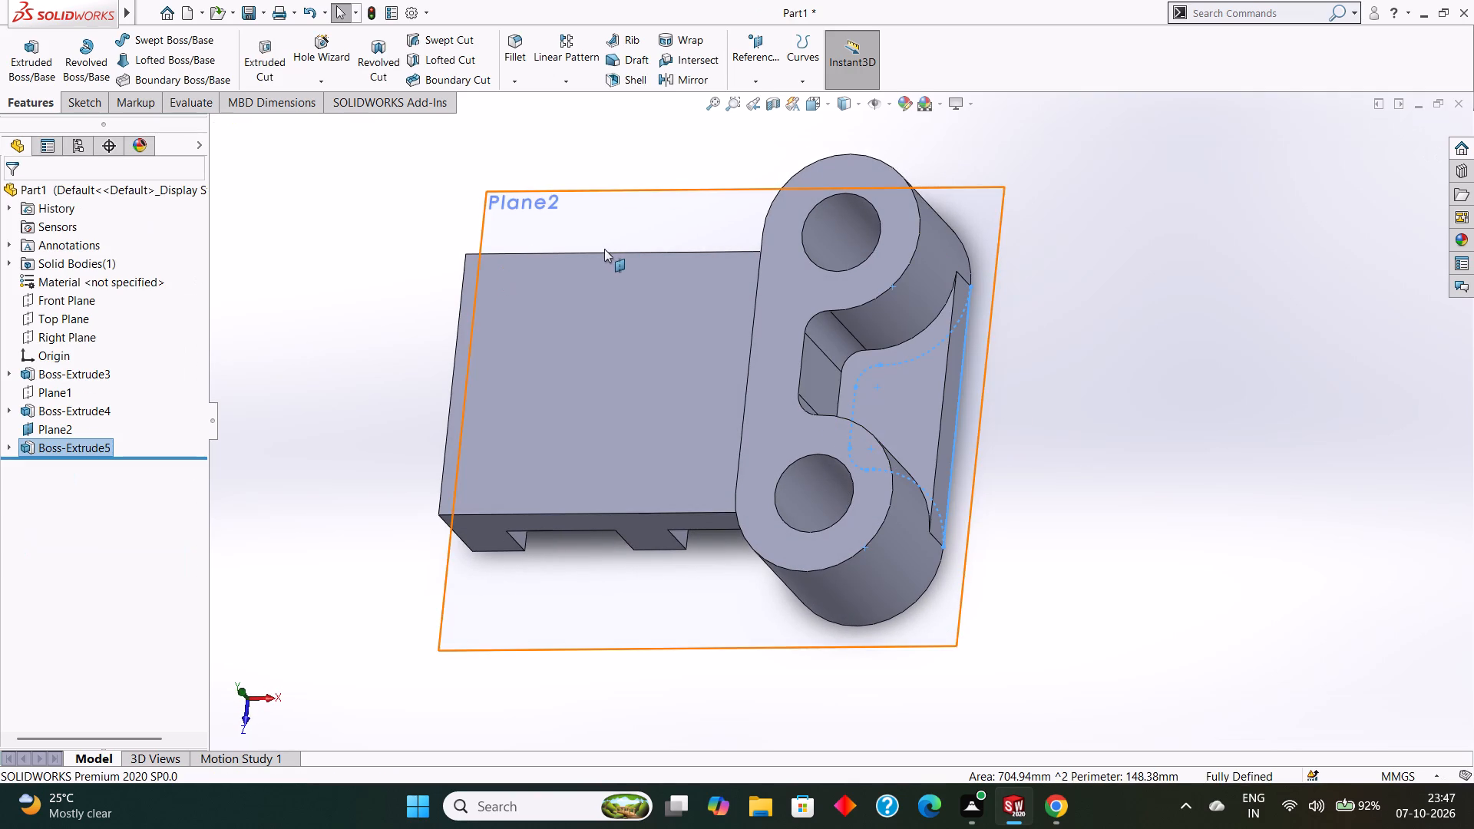
pyautogui.click(1153, 574)
# Hide Plane2 in the model view.
pyautogui.moveTo(1152, 565); pyautogui.dragTo(1215, 508, button='middle')
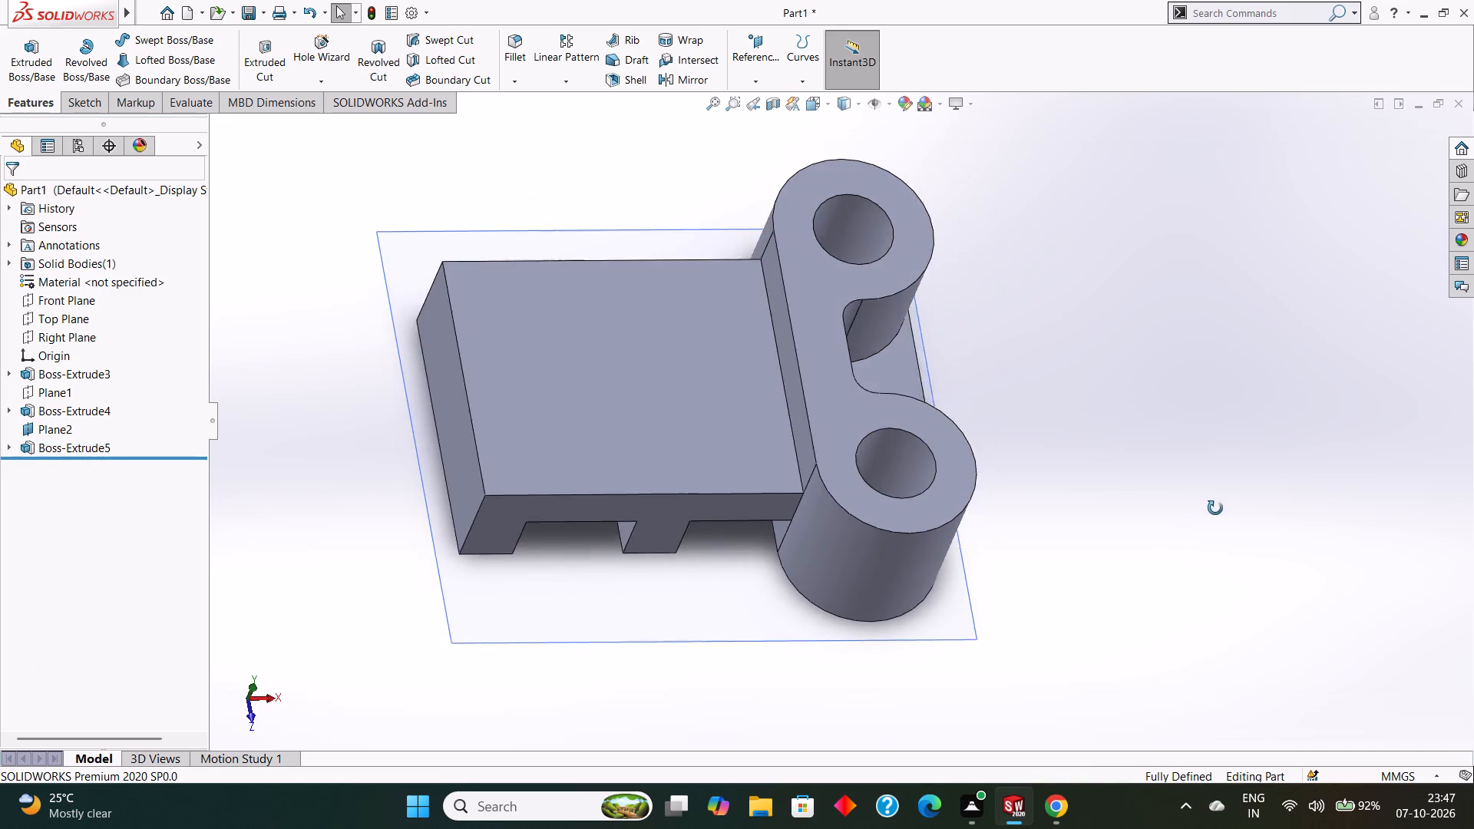
pyautogui.moveTo(1215, 508); pyautogui.dragTo(1162, 644, button='middle')
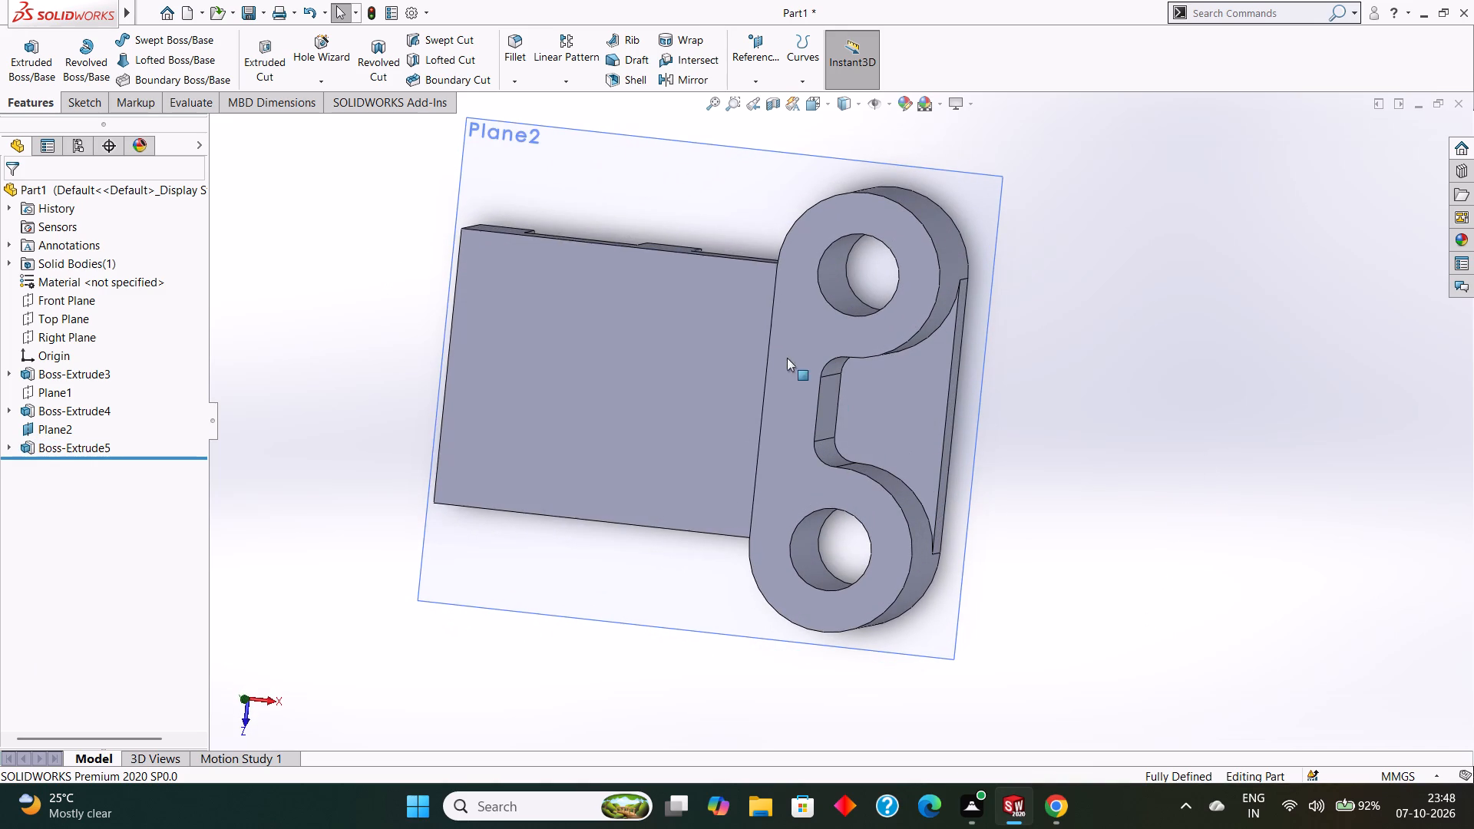
pyautogui.rightClick(697, 167)
pyautogui.click(757, 140)
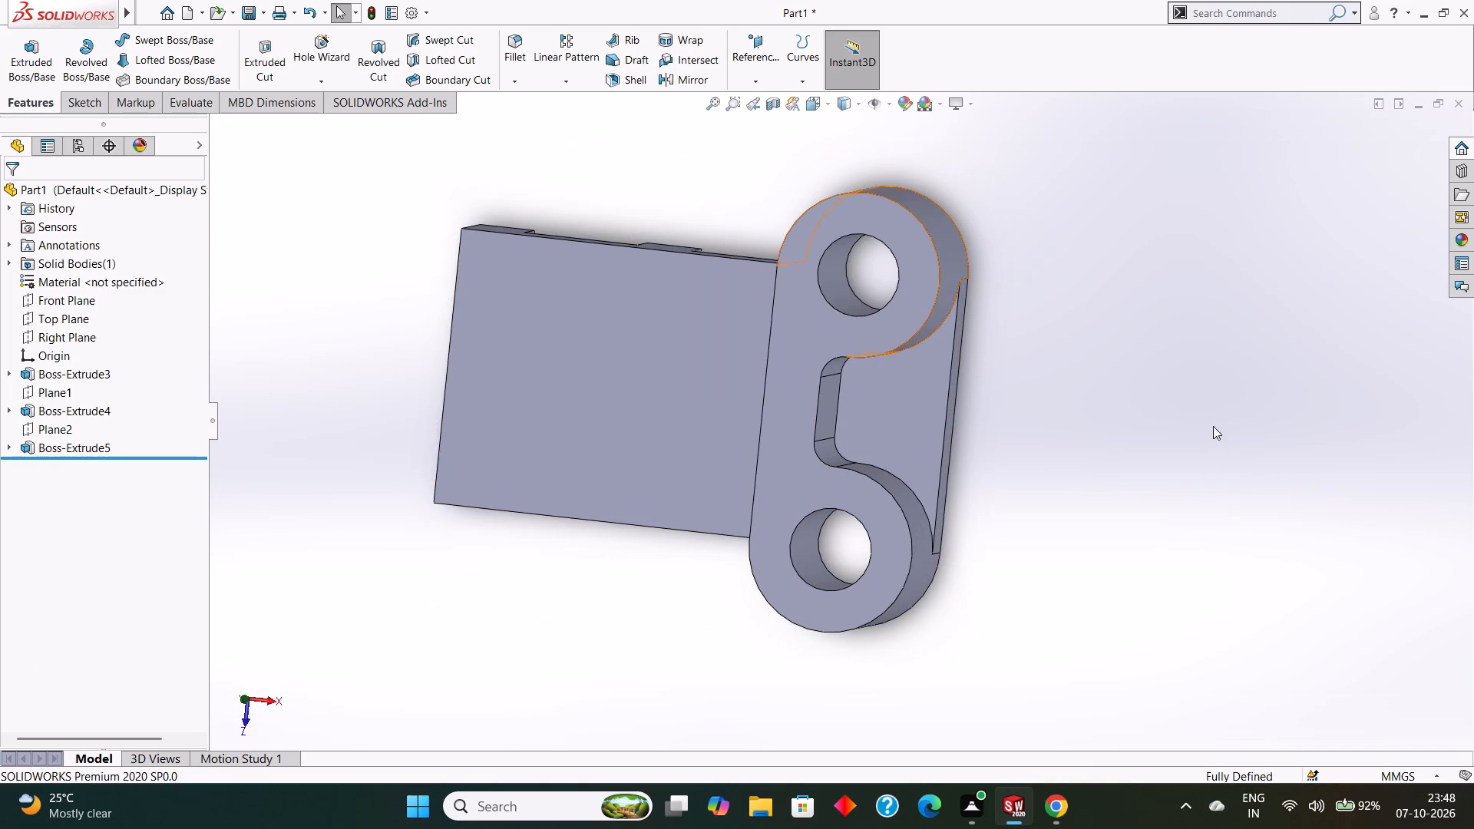
# Examine the block, the two lugs and the new web between them from several angles.
pyautogui.moveTo(1273, 494); pyautogui.dragTo(1316, 358, button='middle')
pyautogui.moveTo(1296, 520); pyautogui.dragTo(1280, 448, button='middle')
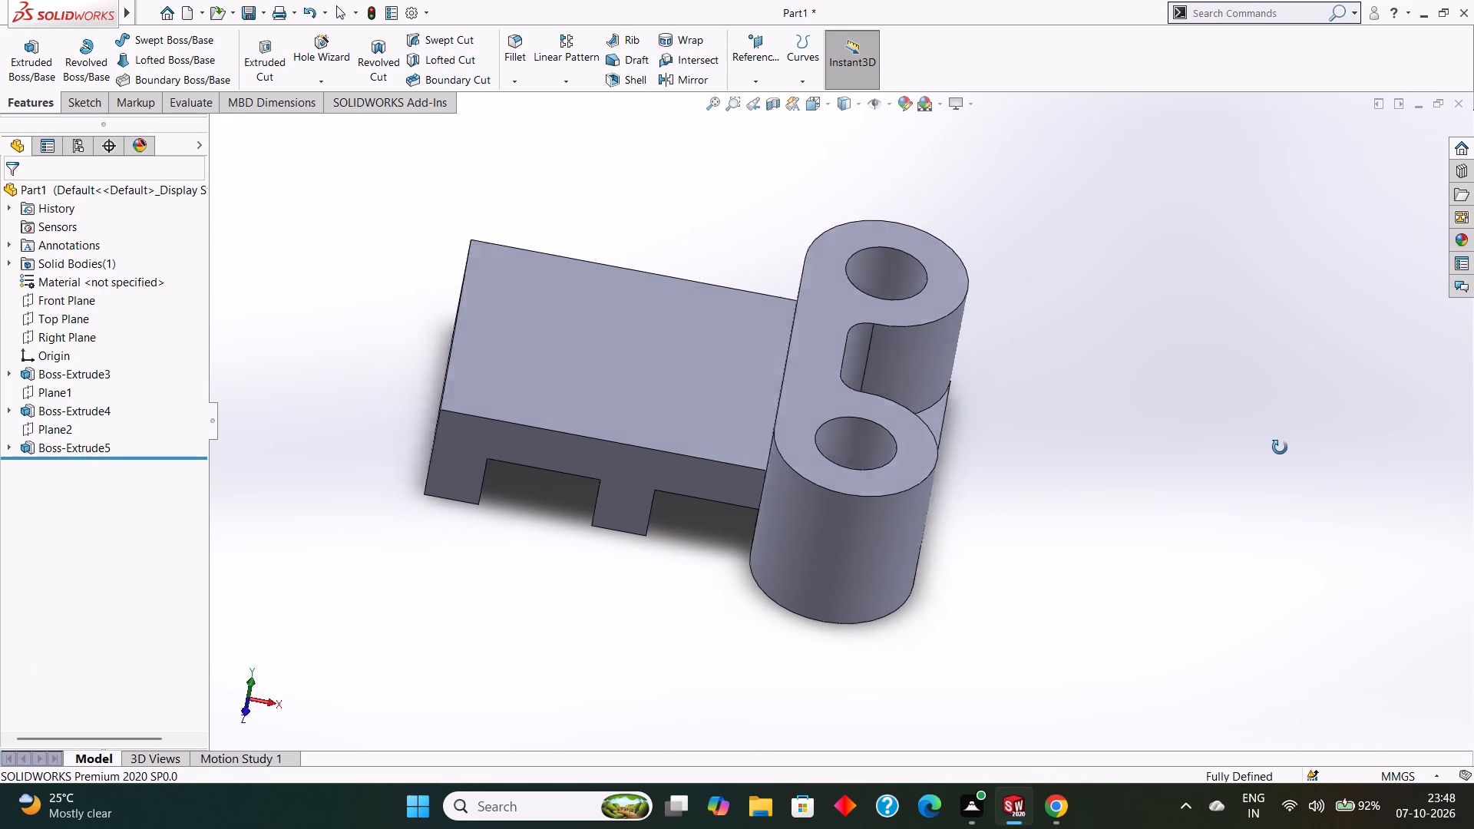
pyautogui.moveTo(1280, 448); pyautogui.dragTo(1274, 438, button='middle')
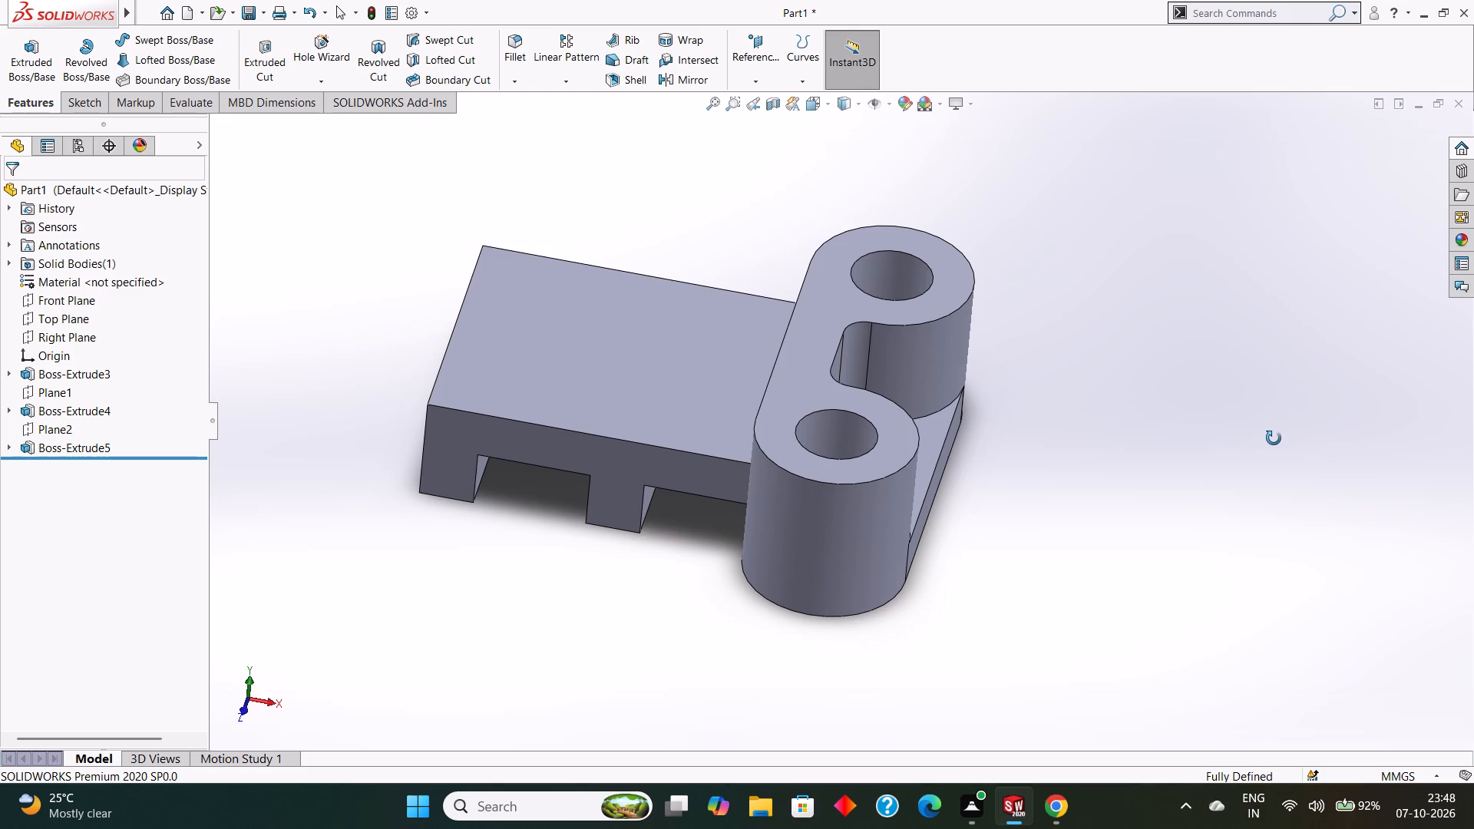
pyautogui.moveTo(1274, 438); pyautogui.dragTo(1307, 435, button='middle')
pyautogui.scroll(1, 1199, 531)
pyautogui.moveTo(1201, 530); pyautogui.dragTo(1201, 505, button='middle')
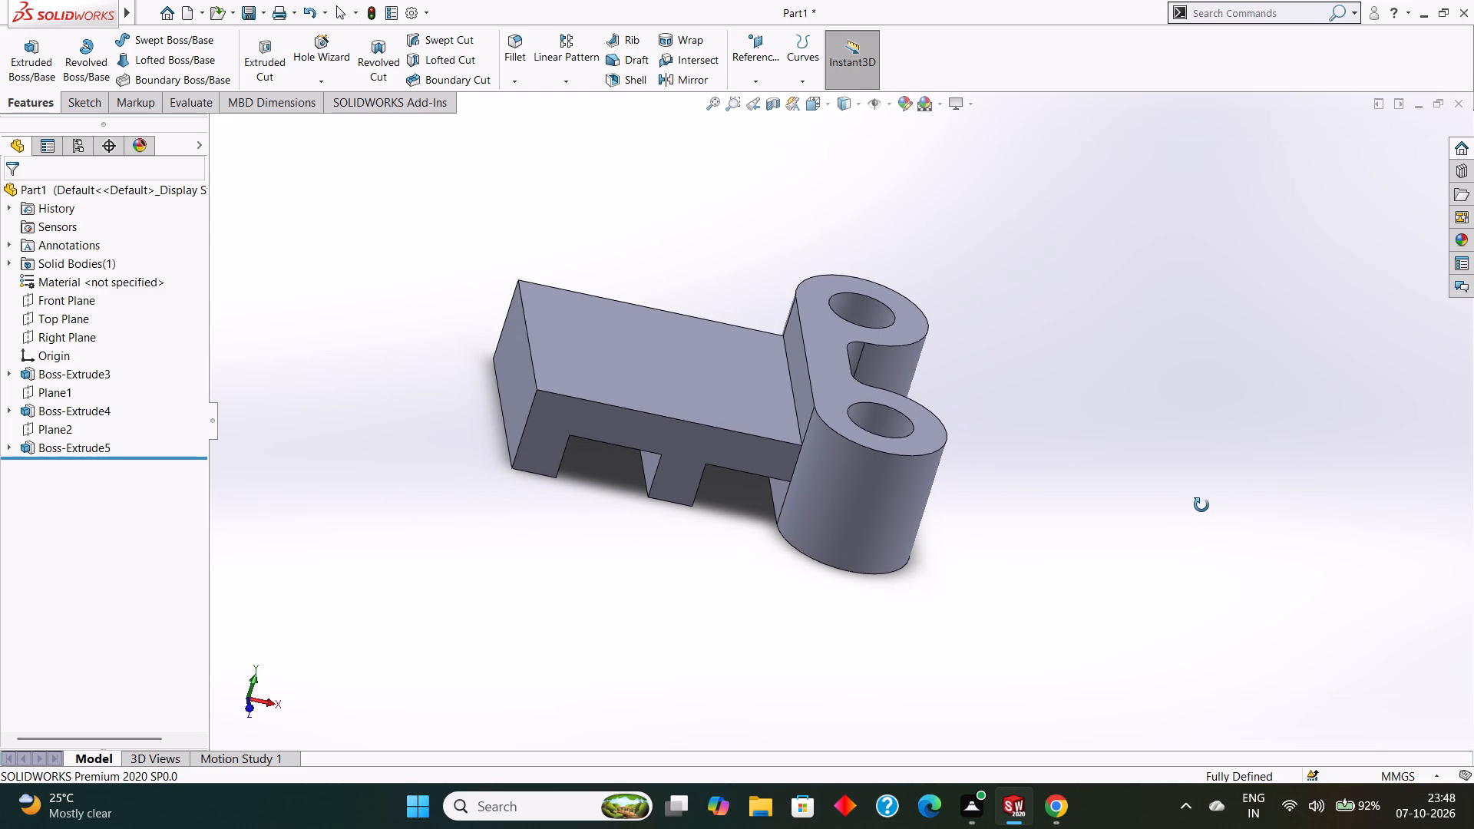
pyautogui.moveTo(1201, 505); pyautogui.dragTo(1197, 542, button='middle')
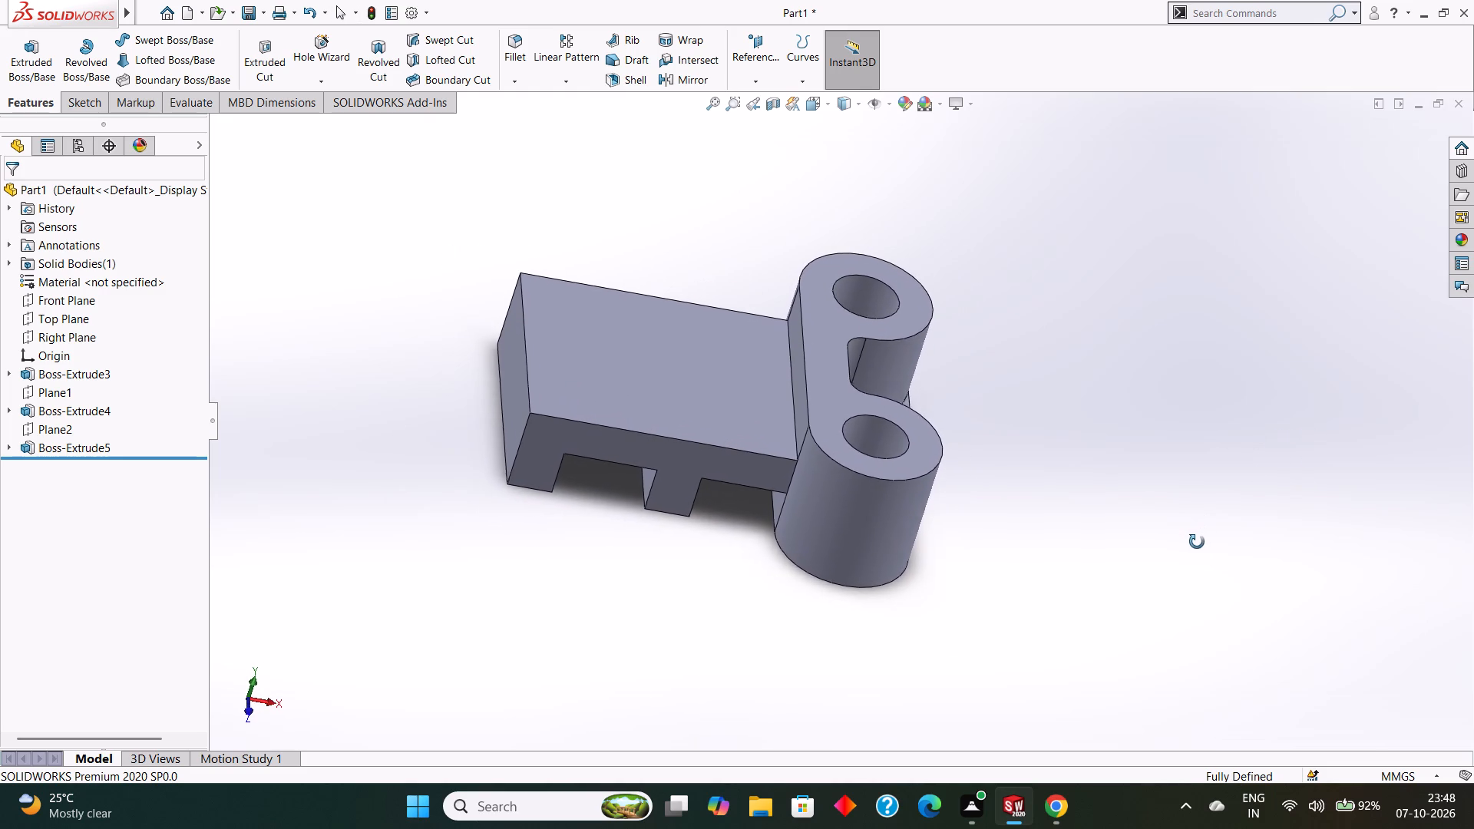
pyautogui.moveTo(1197, 542); pyautogui.dragTo(1194, 542, button='middle')
pyautogui.scroll(-1, 1194, 542)
pyautogui.scroll(-2, 590, 376)
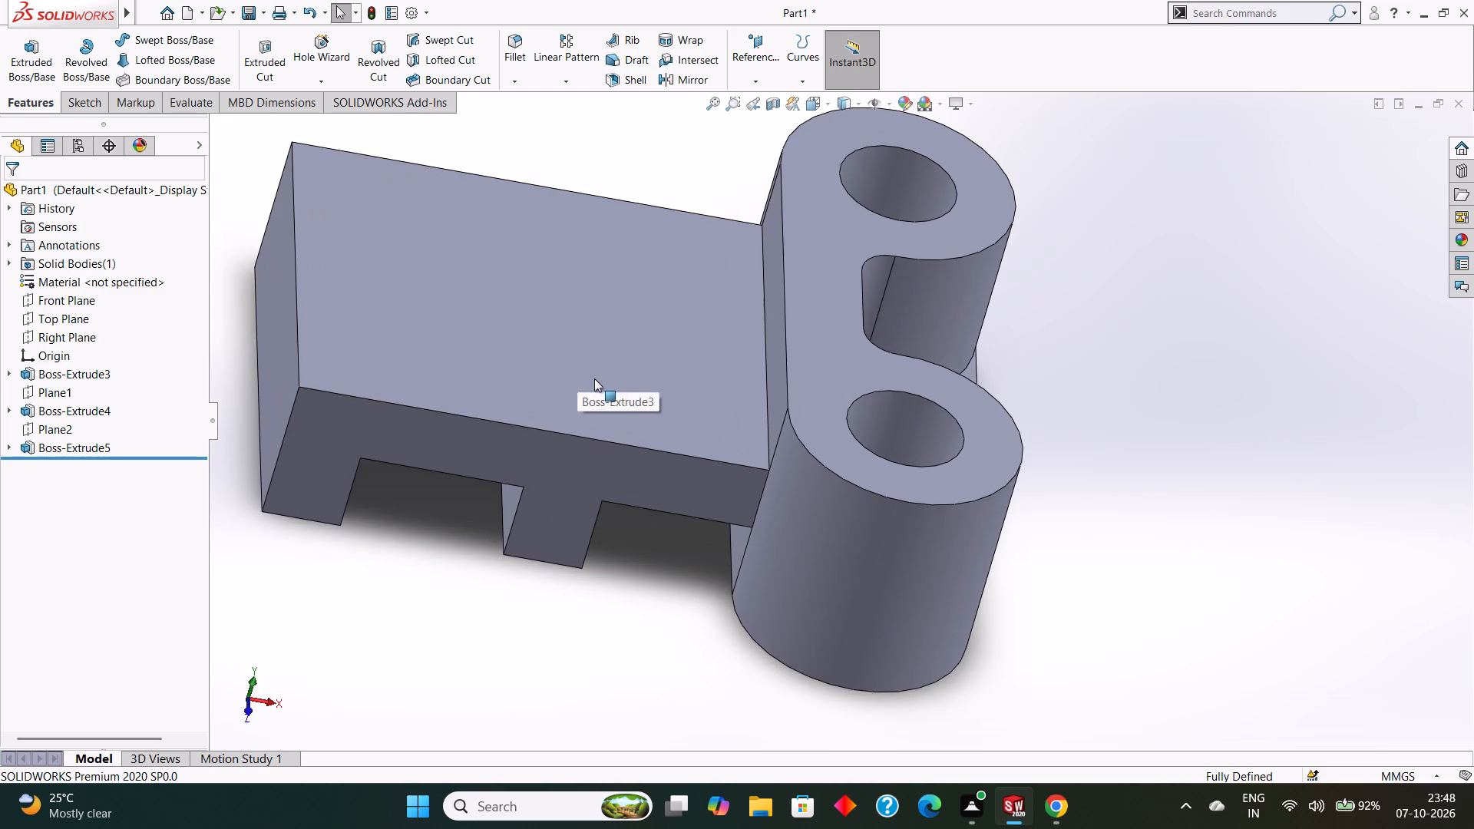
pyautogui.scroll(4, 598, 380)
pyautogui.moveTo(1023, 384); pyautogui.dragTo(1021, 381, button='middle')
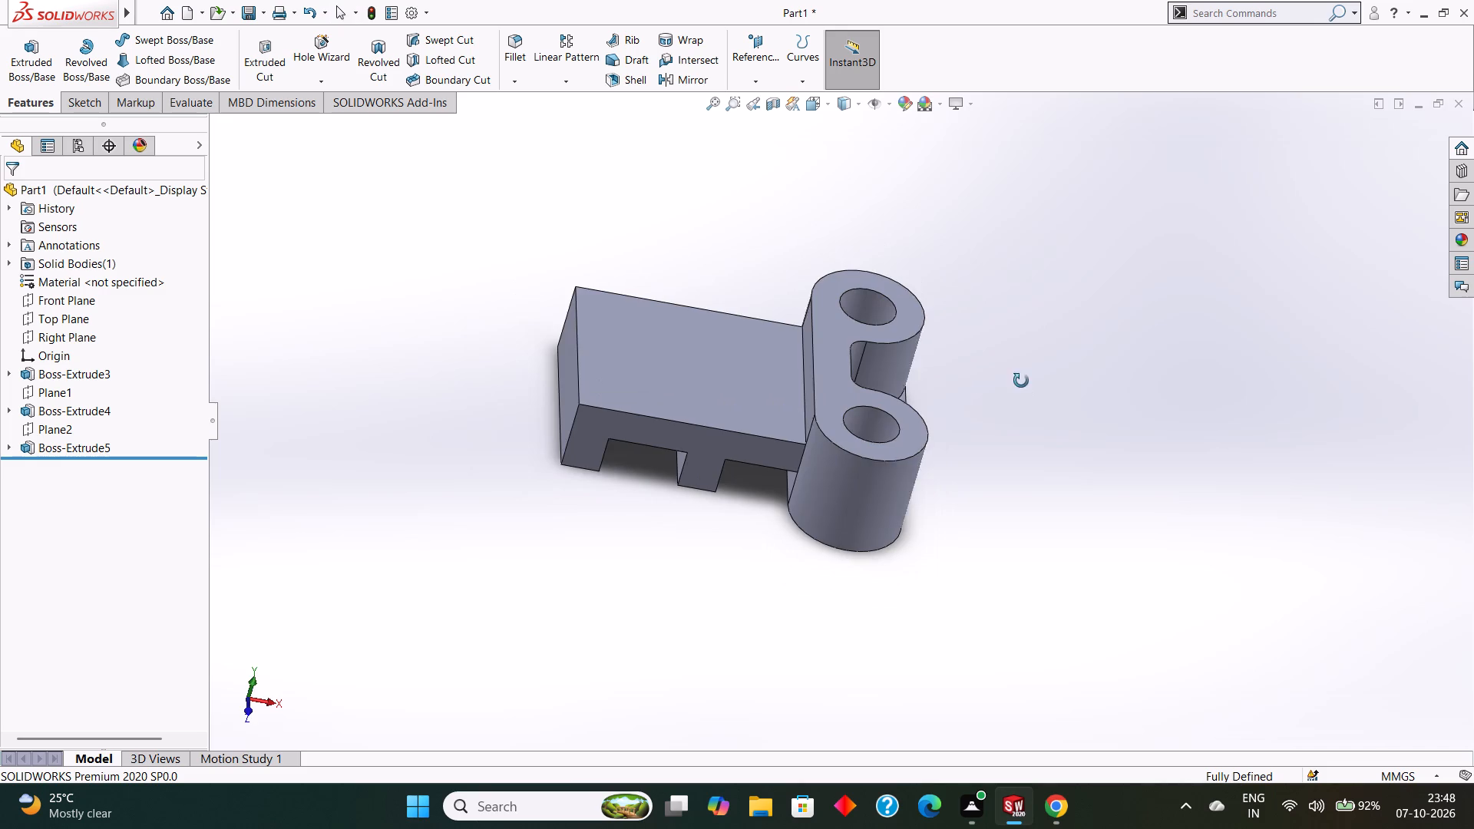
pyautogui.moveTo(1021, 381); pyautogui.dragTo(1010, 394, button='middle')
# Start a new sketch on the block's large flat top face, viewed normal to it.
pyautogui.click(635, 358)
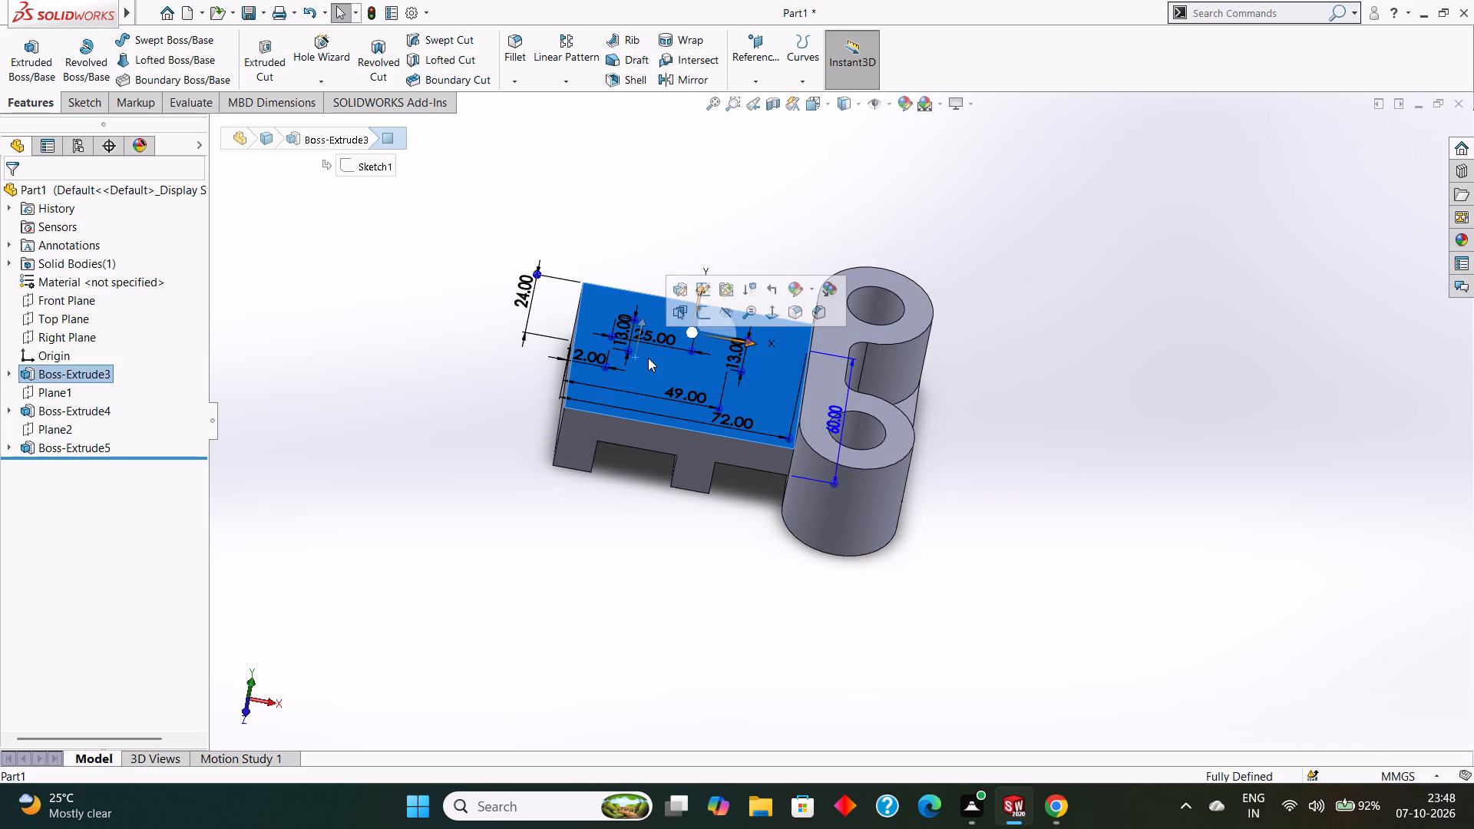
pyautogui.hotkey('ctrl', '8')
pyautogui.rightClick(686, 378)
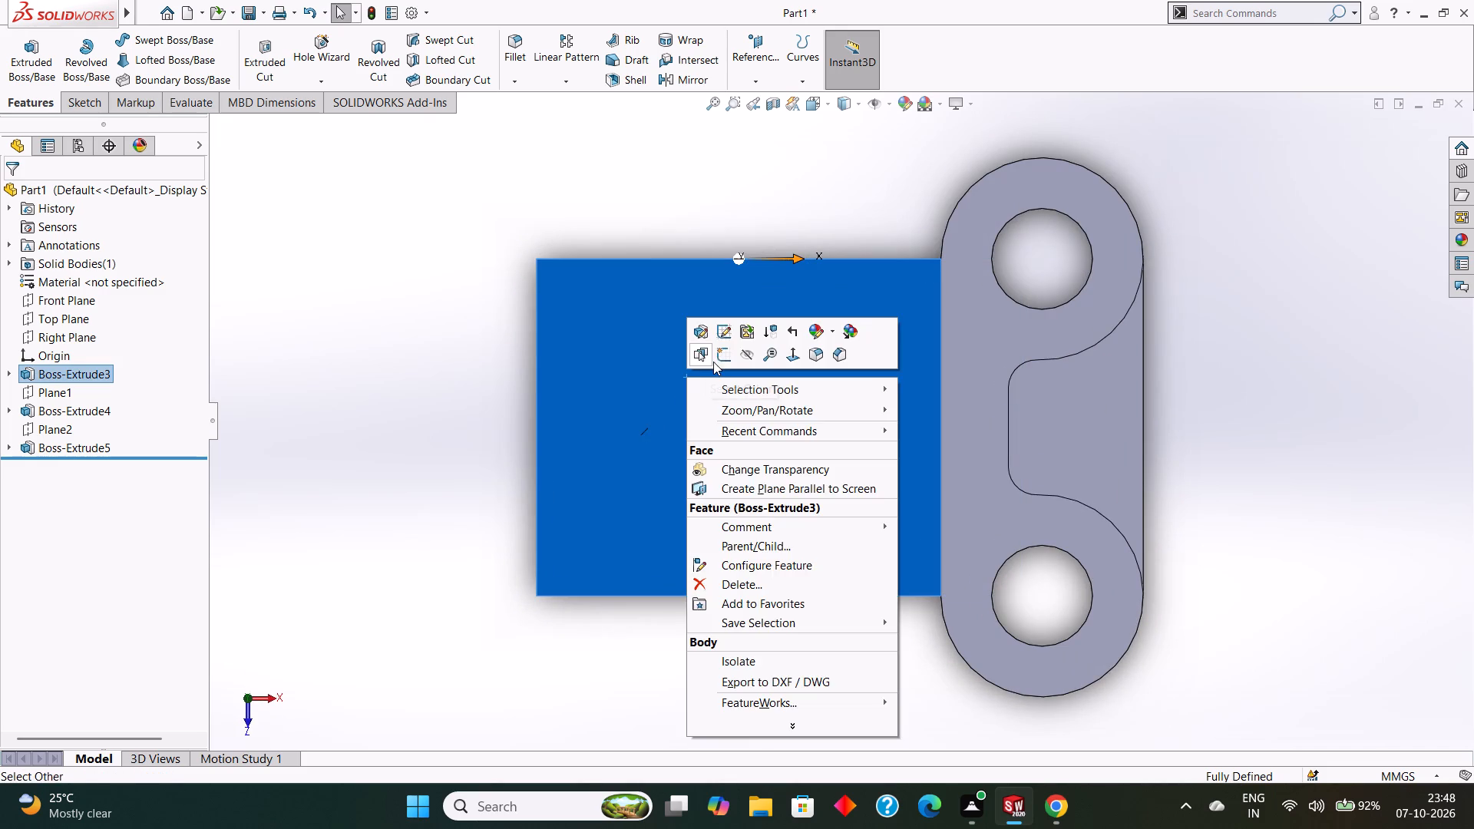
pyautogui.click(716, 361)
pyautogui.press('Escape')
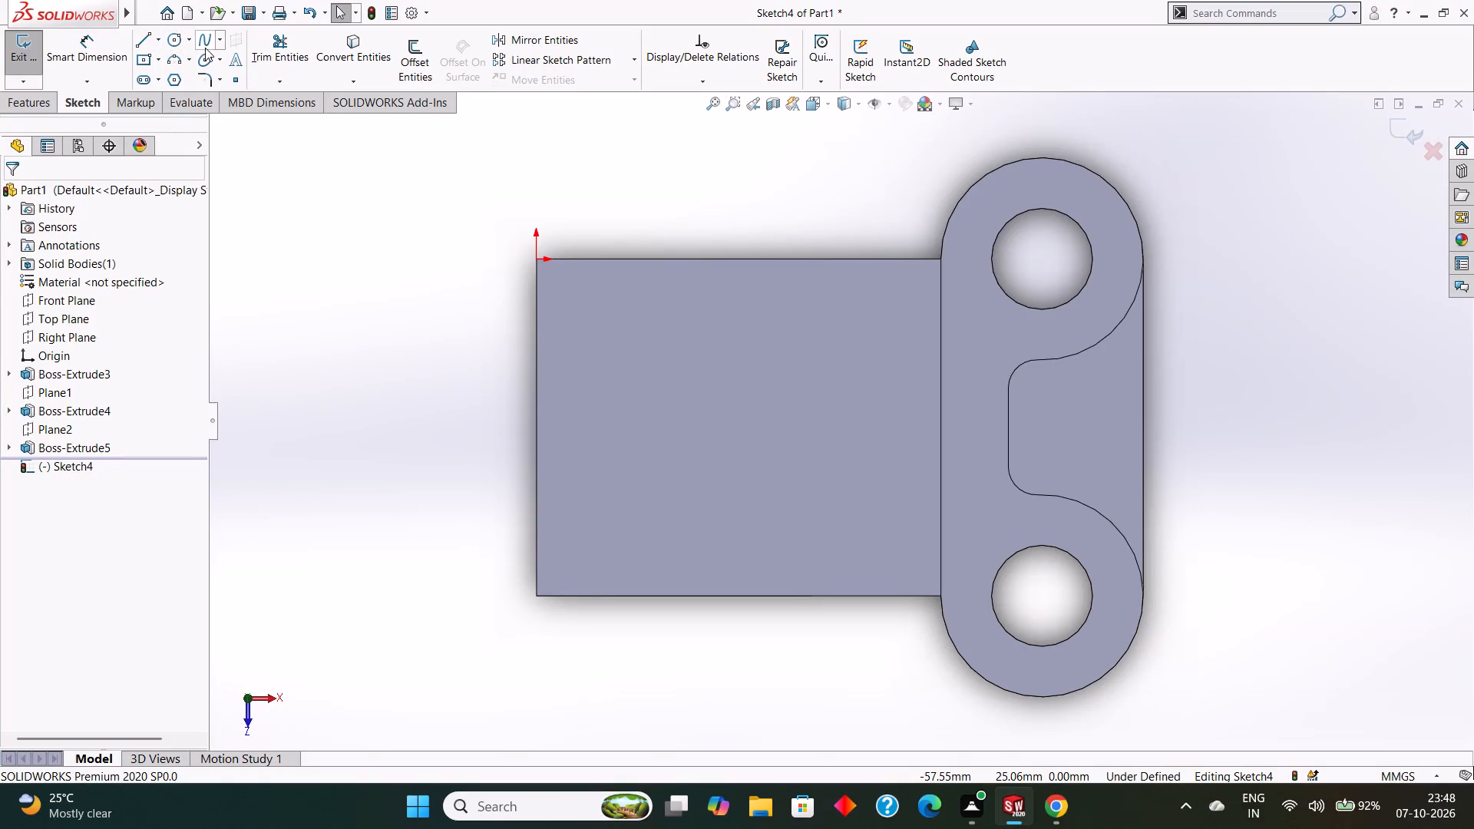
# Sketch a vertical straight slot on the block's top face, about 13 mm between arc centres and about 7 mm wide.
pyautogui.click(154, 78)
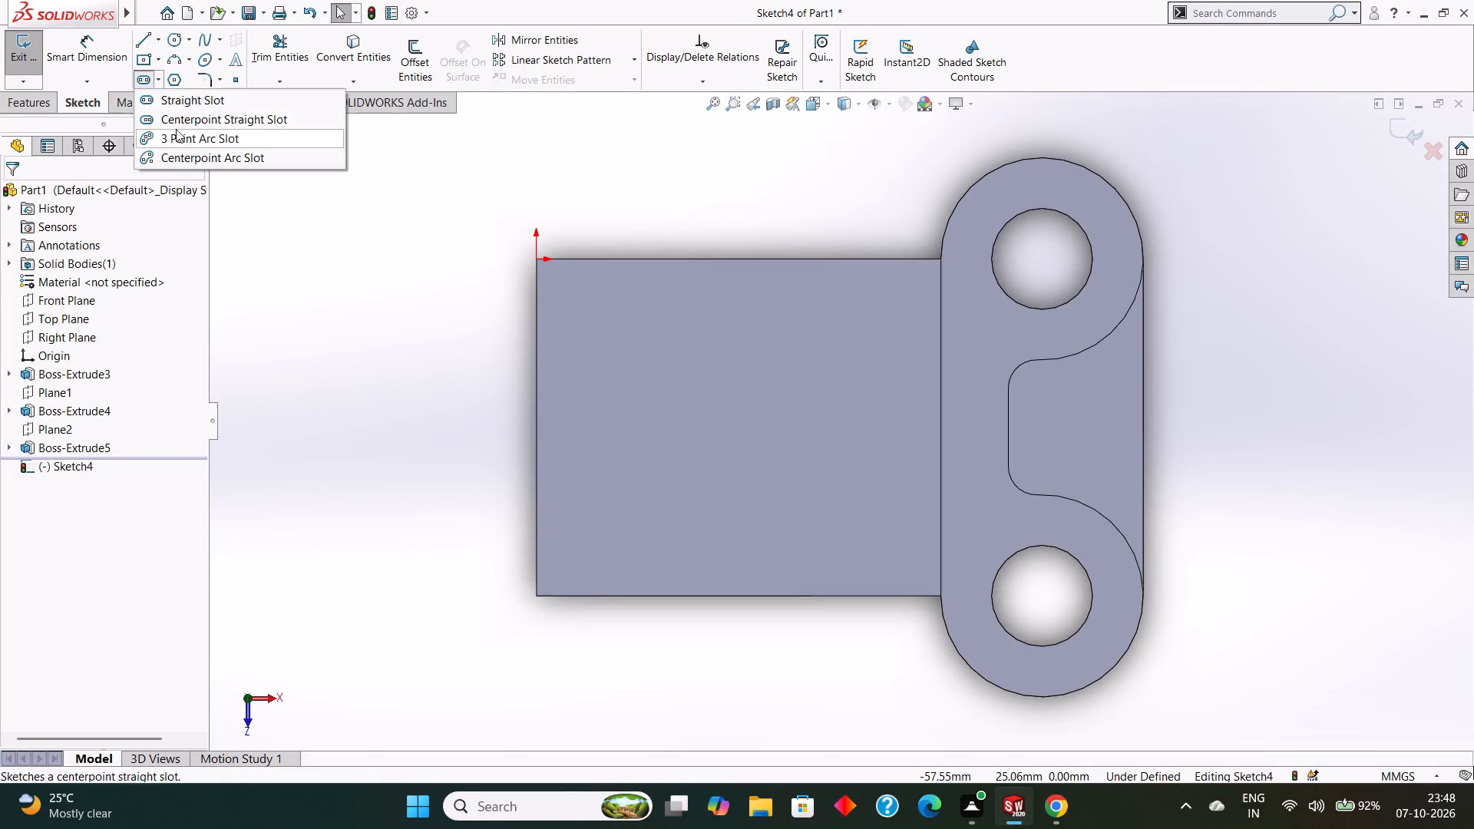
pyautogui.click(185, 101)
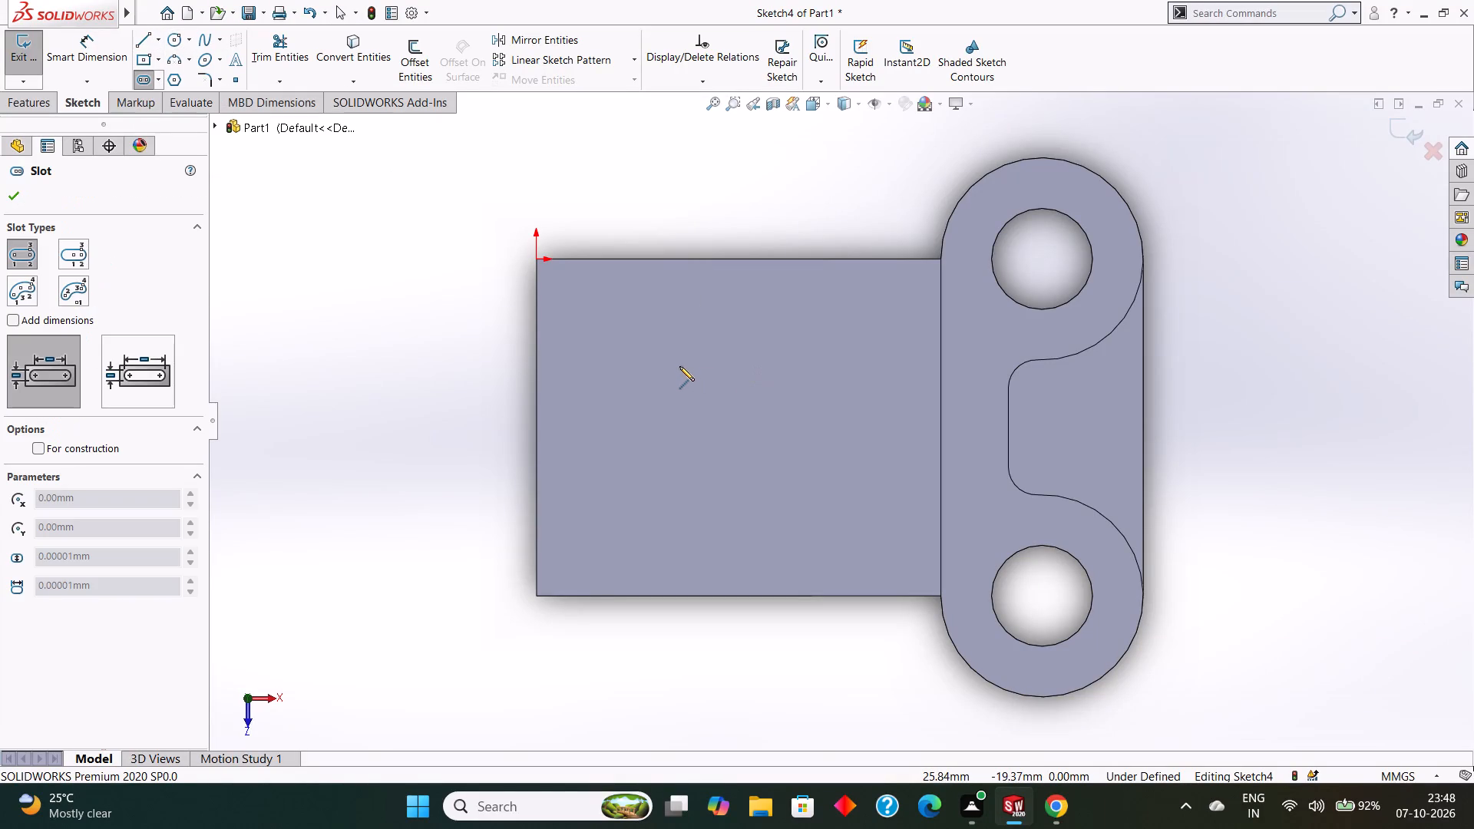
pyautogui.click(677, 363)
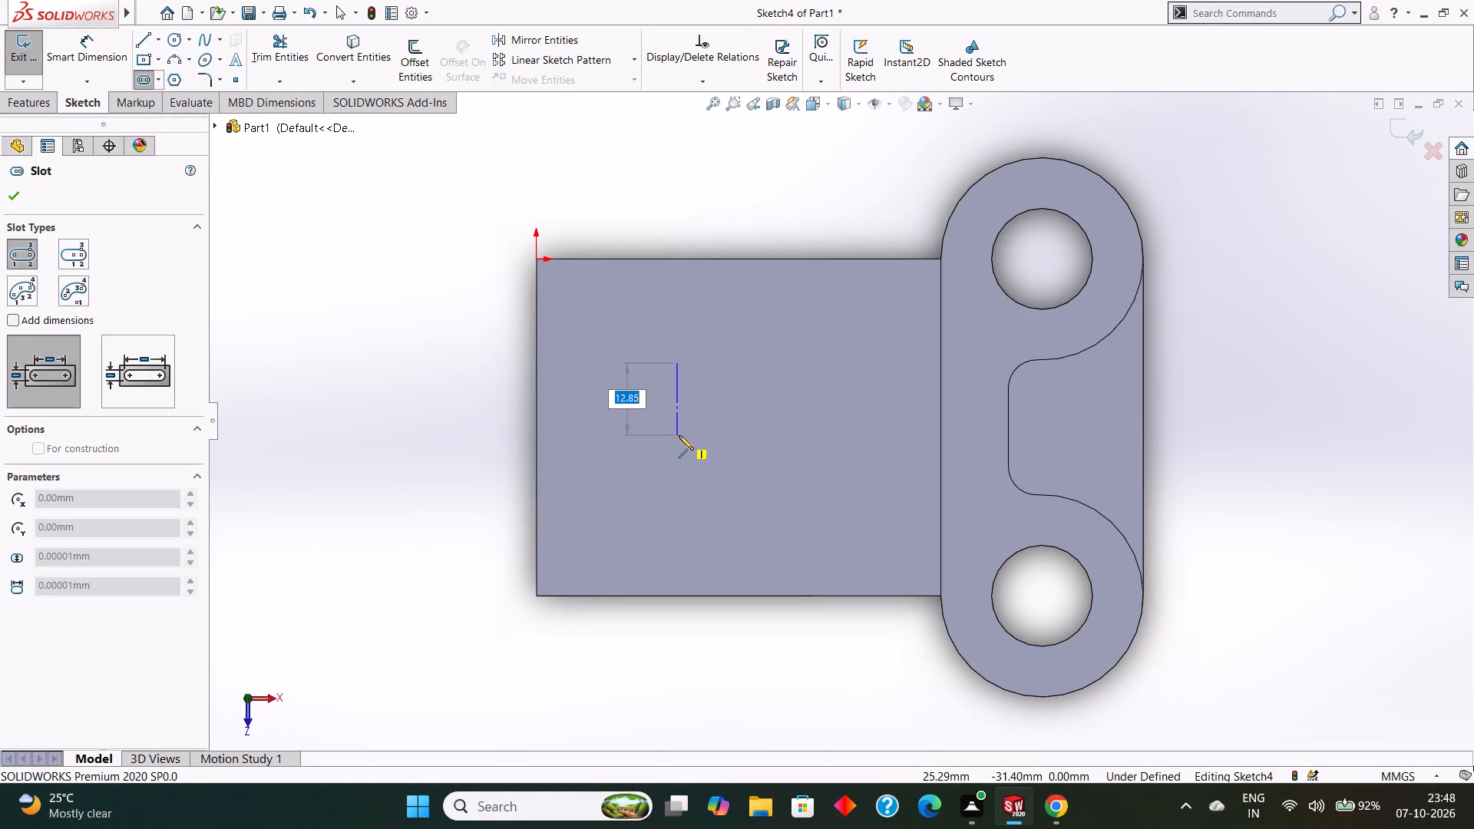
pyautogui.click(679, 435)
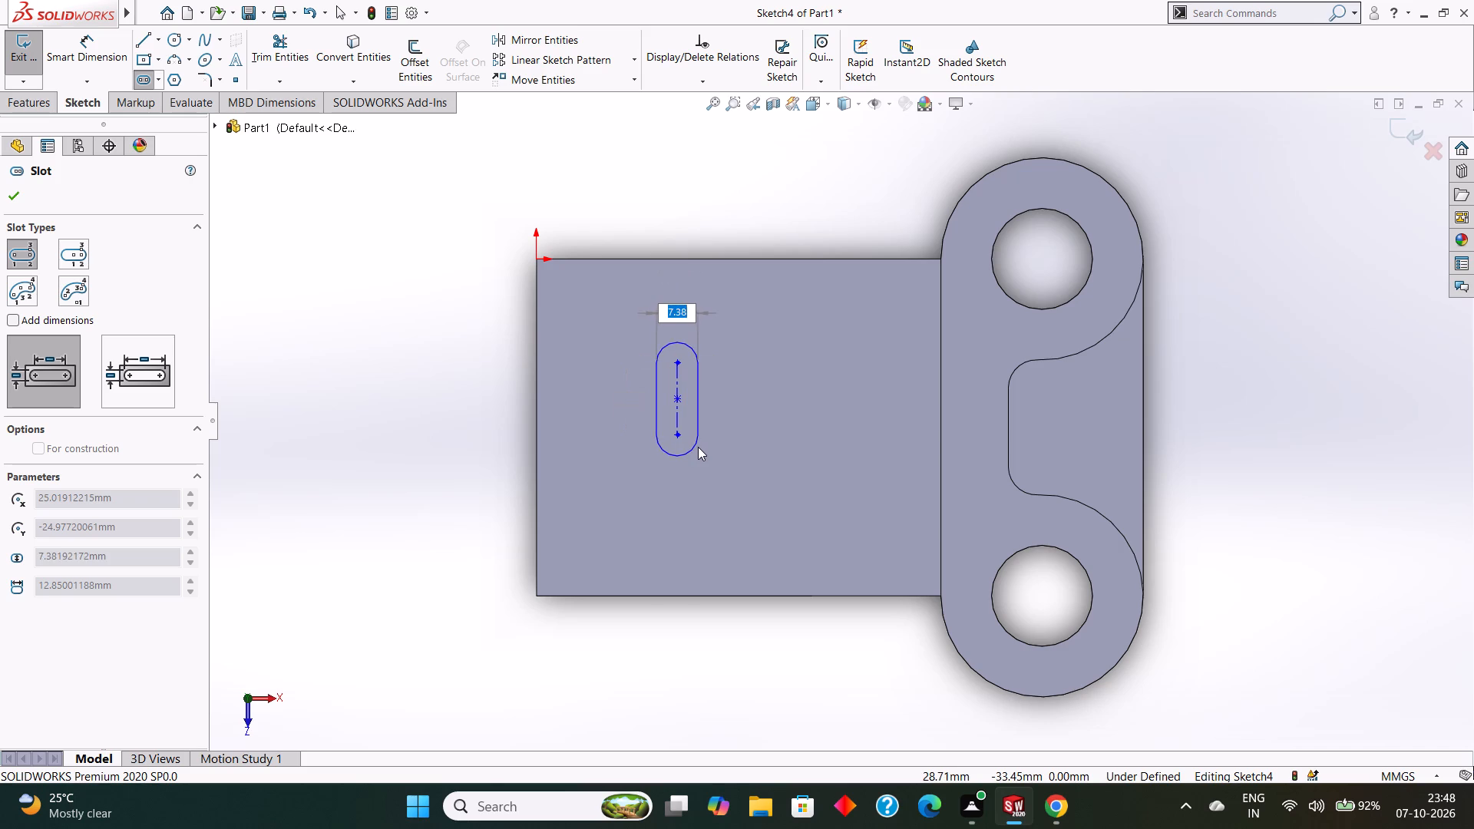
pyautogui.click(698, 447)
pyautogui.click(18, 196)
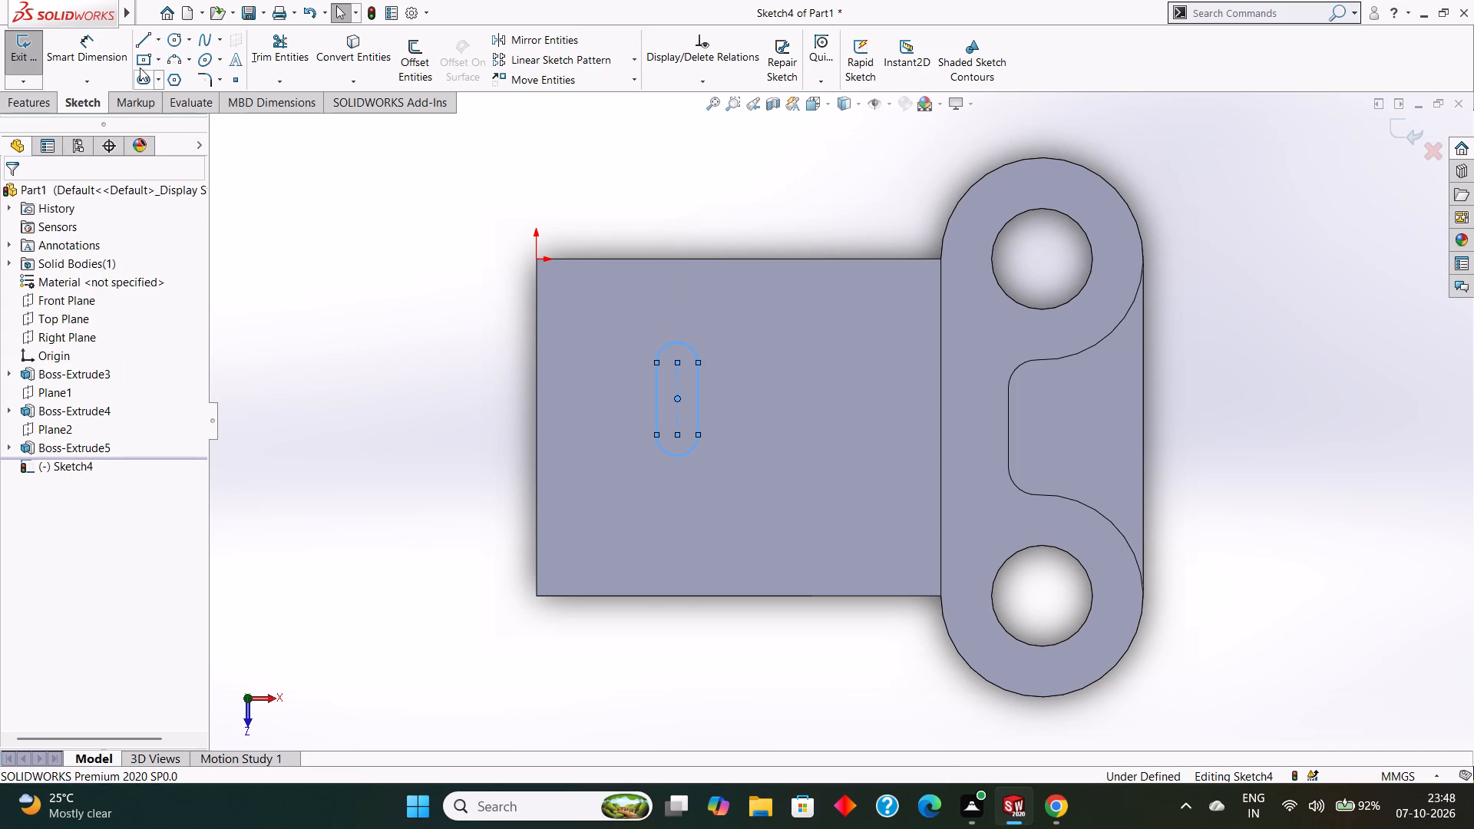
# Dimension the distance between the slot's two arc centres as 9 mm.
pyautogui.click(101, 46)
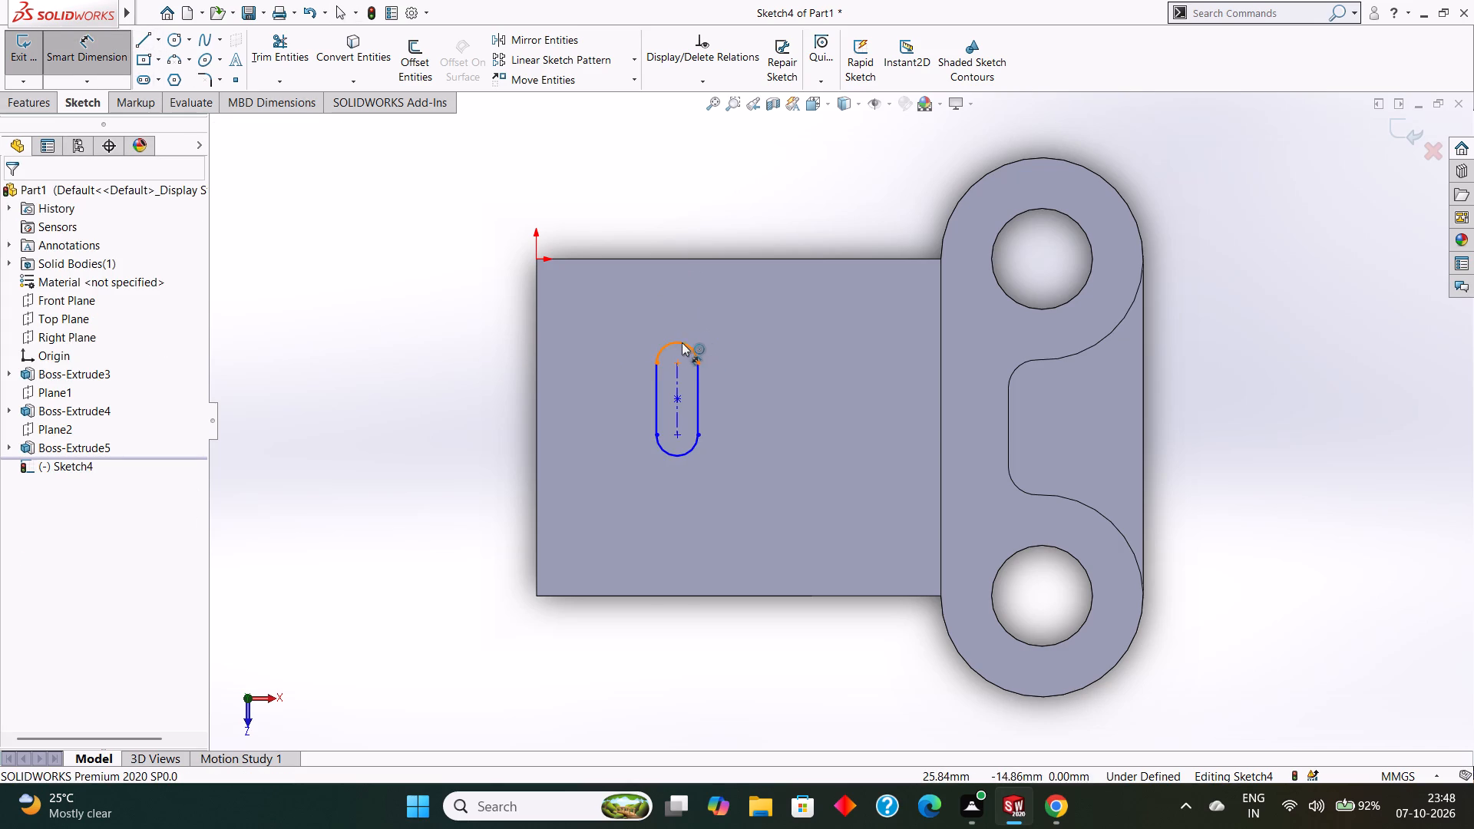
pyautogui.click(677, 360)
pyautogui.click(676, 431)
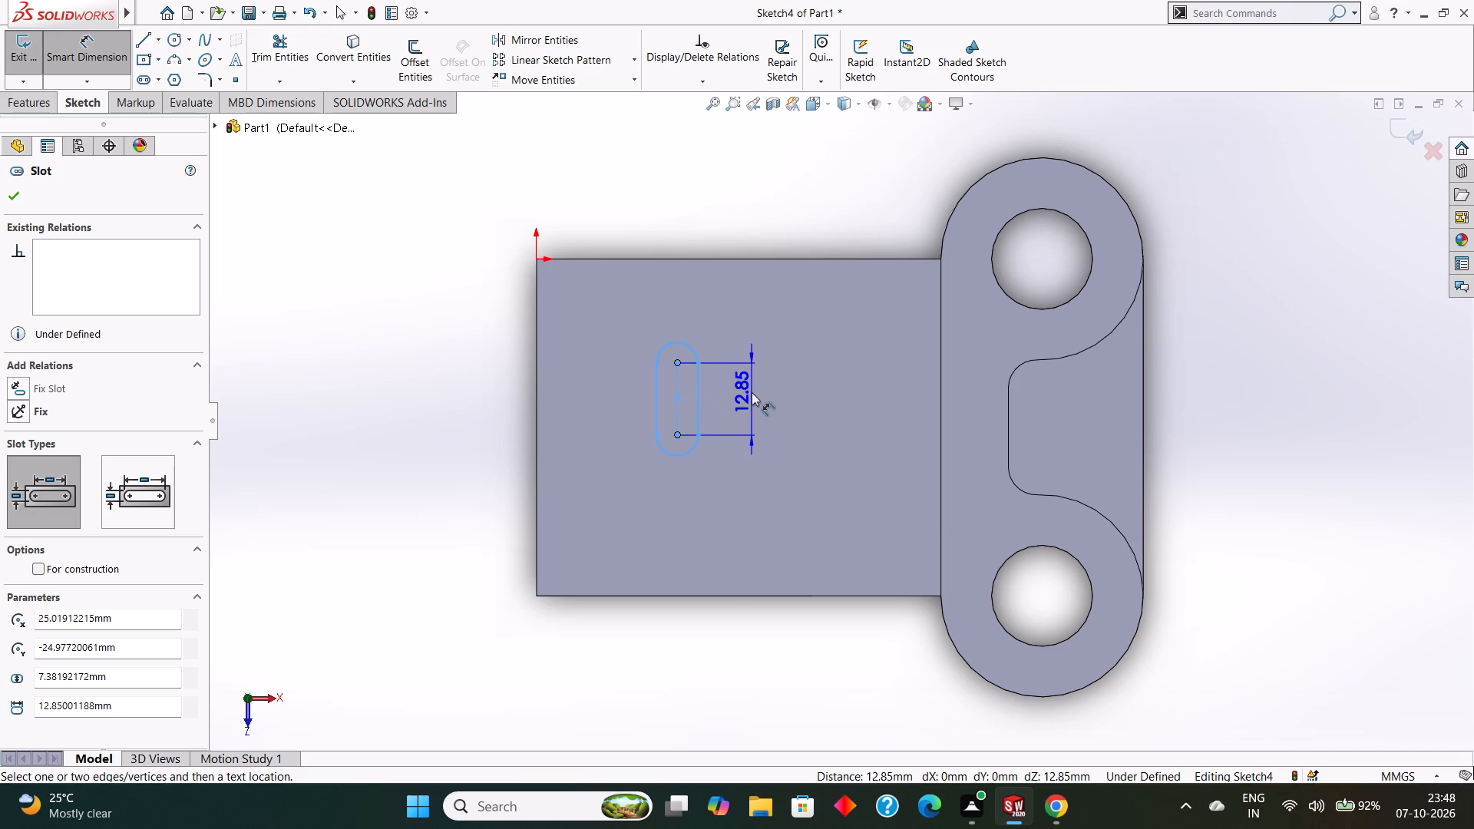
pyautogui.click(752, 392)
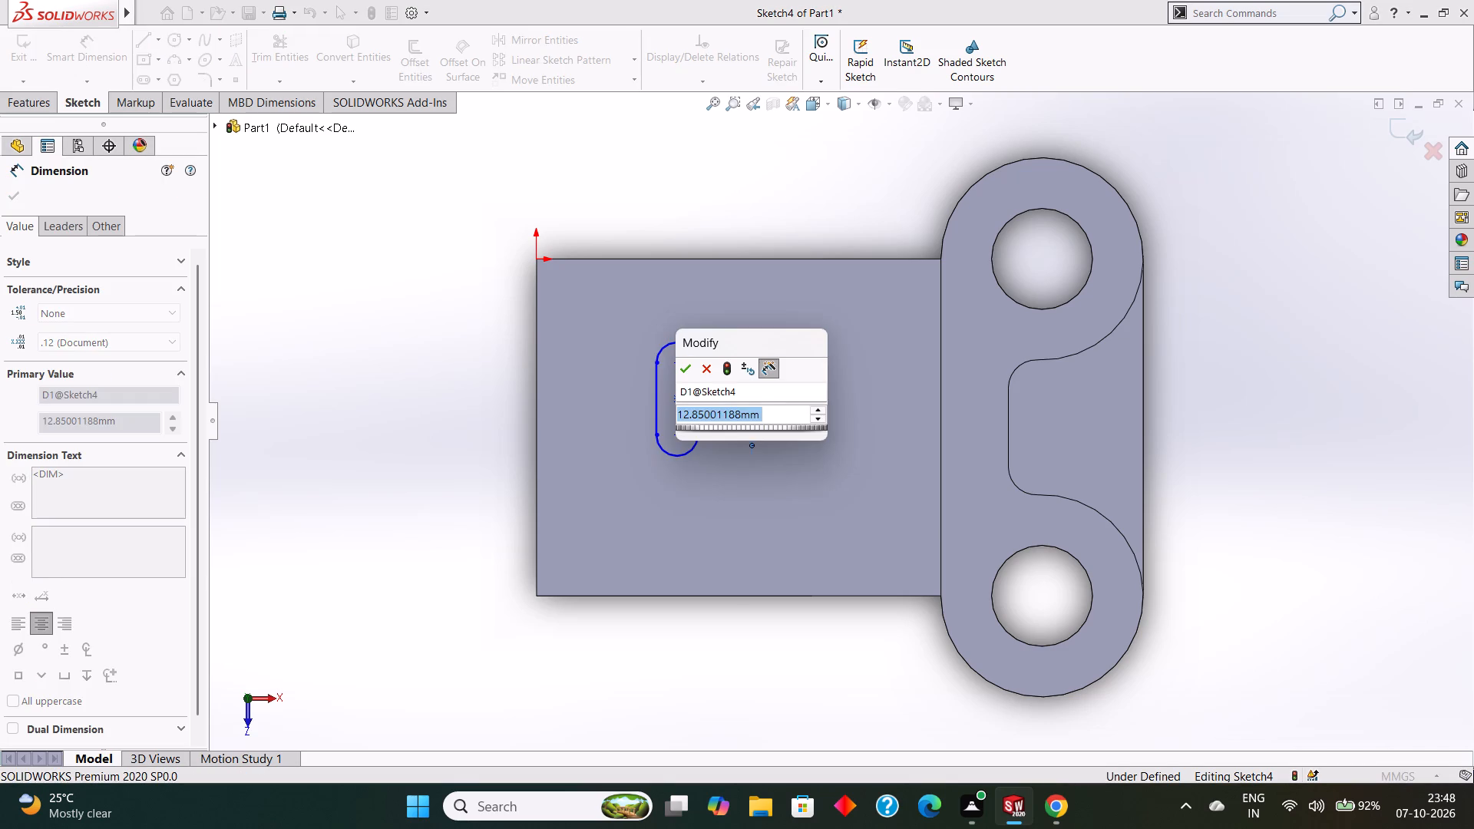
pyautogui.press('9')
pyautogui.press('Return')
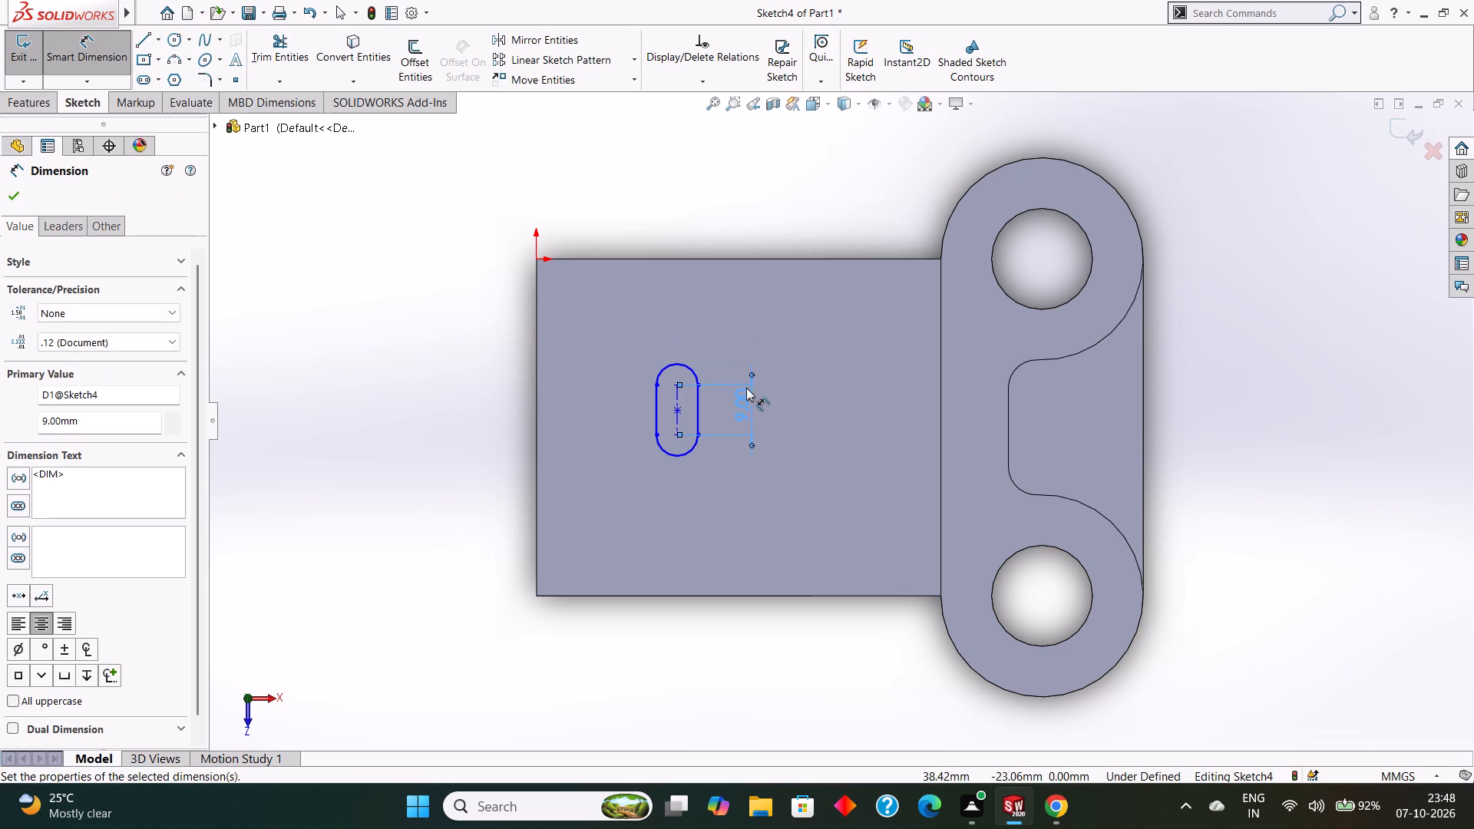
# Dimension the slot's end arc with a radius of 8 mm.
pyautogui.click(672, 365)
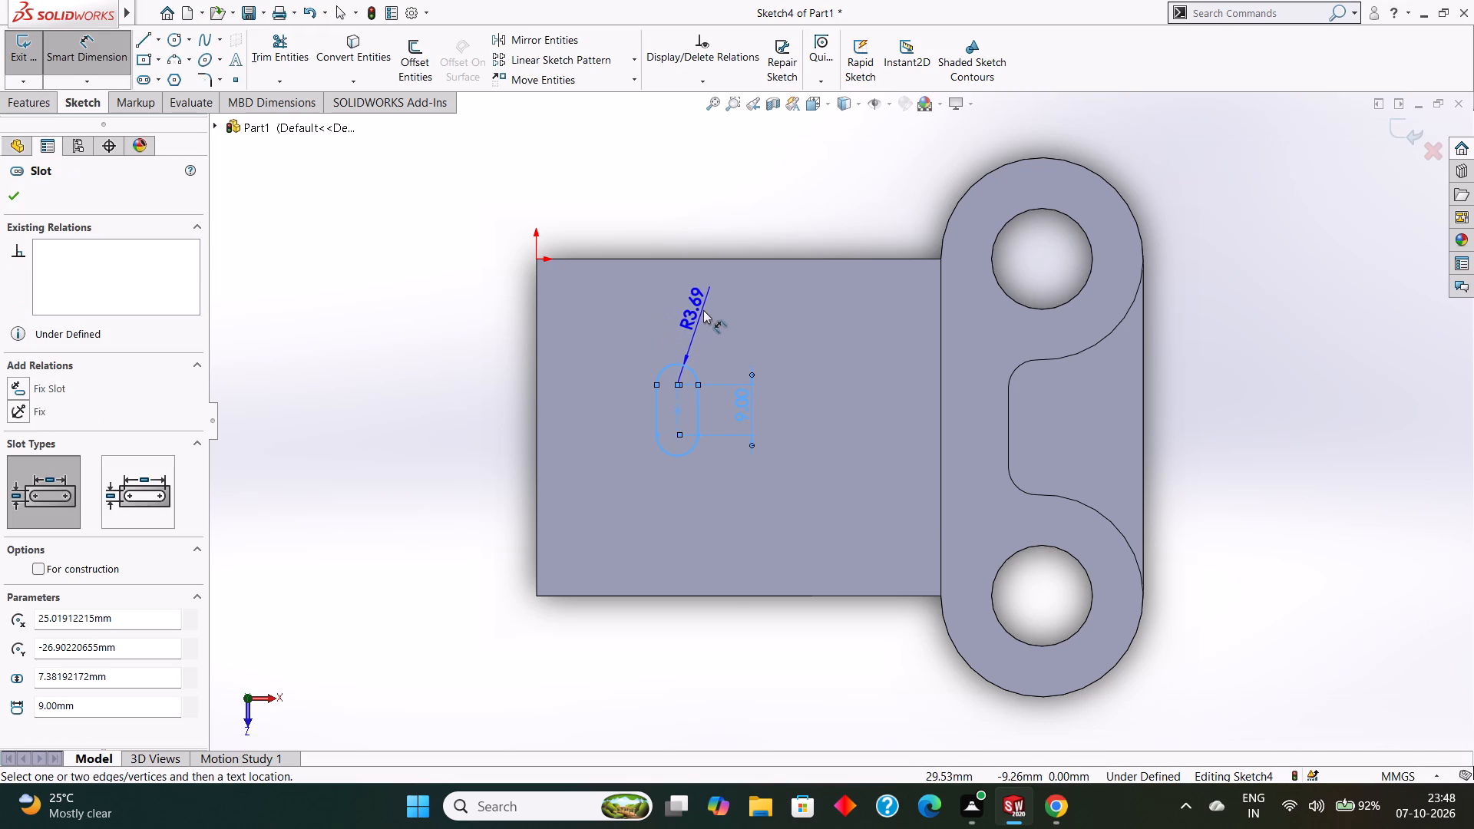
pyautogui.click(706, 309)
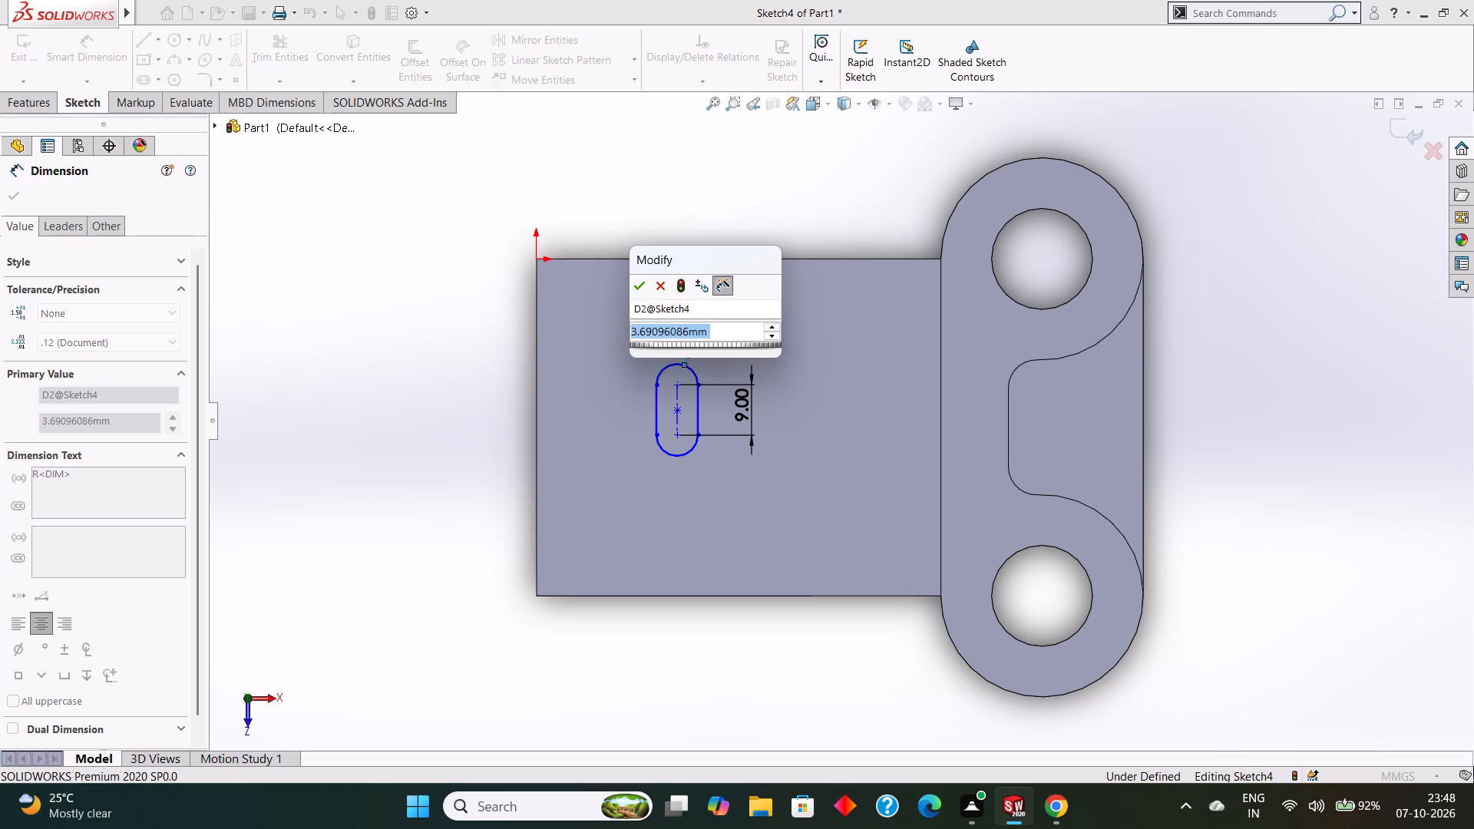
pyautogui.press('8')
pyautogui.press('Return')
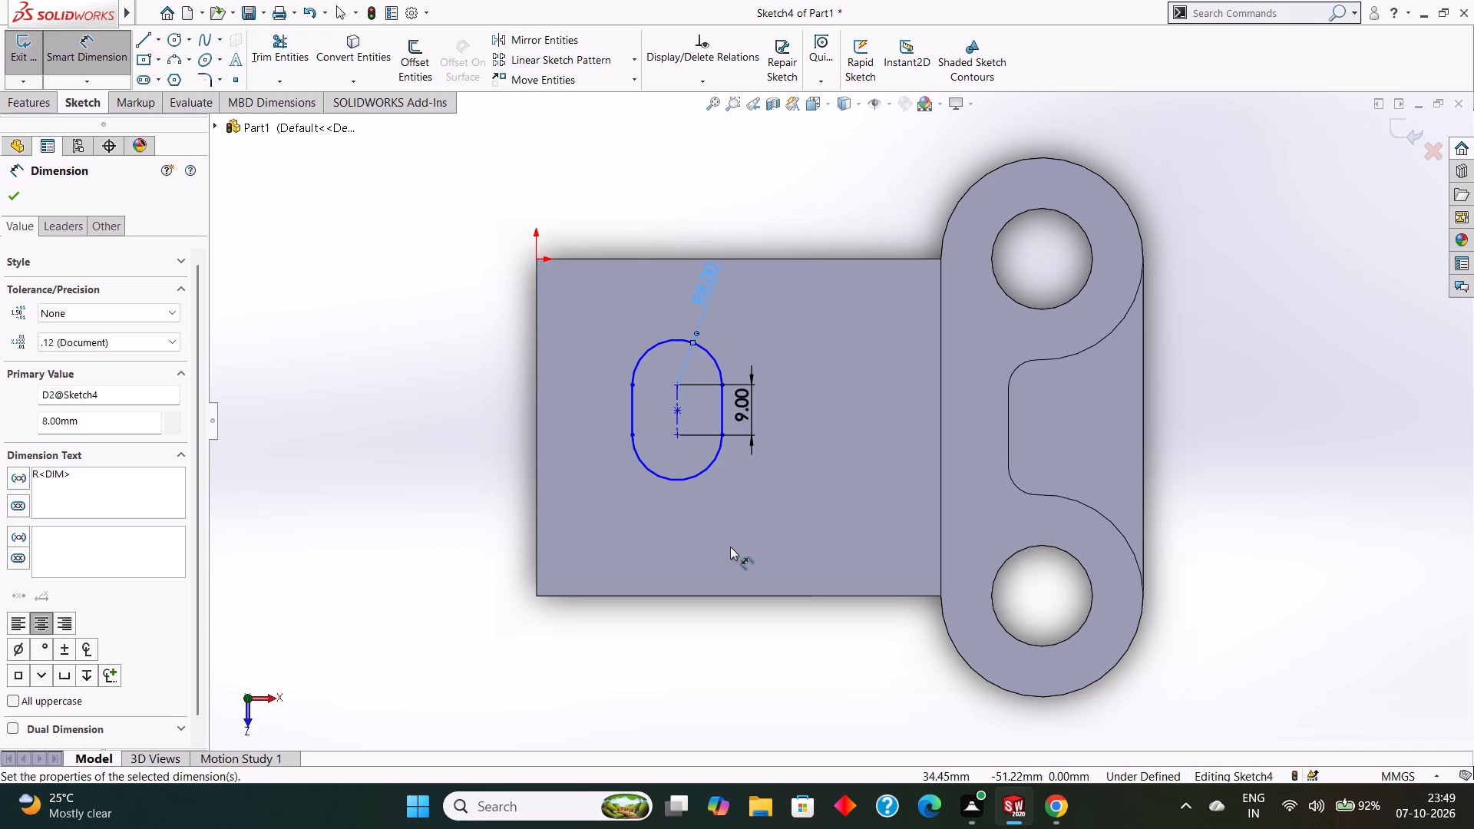
# Dimension the vertical distance from the slot's lower arc centre to the block's lower-left corner as 22 mm.
pyautogui.click(536, 596)
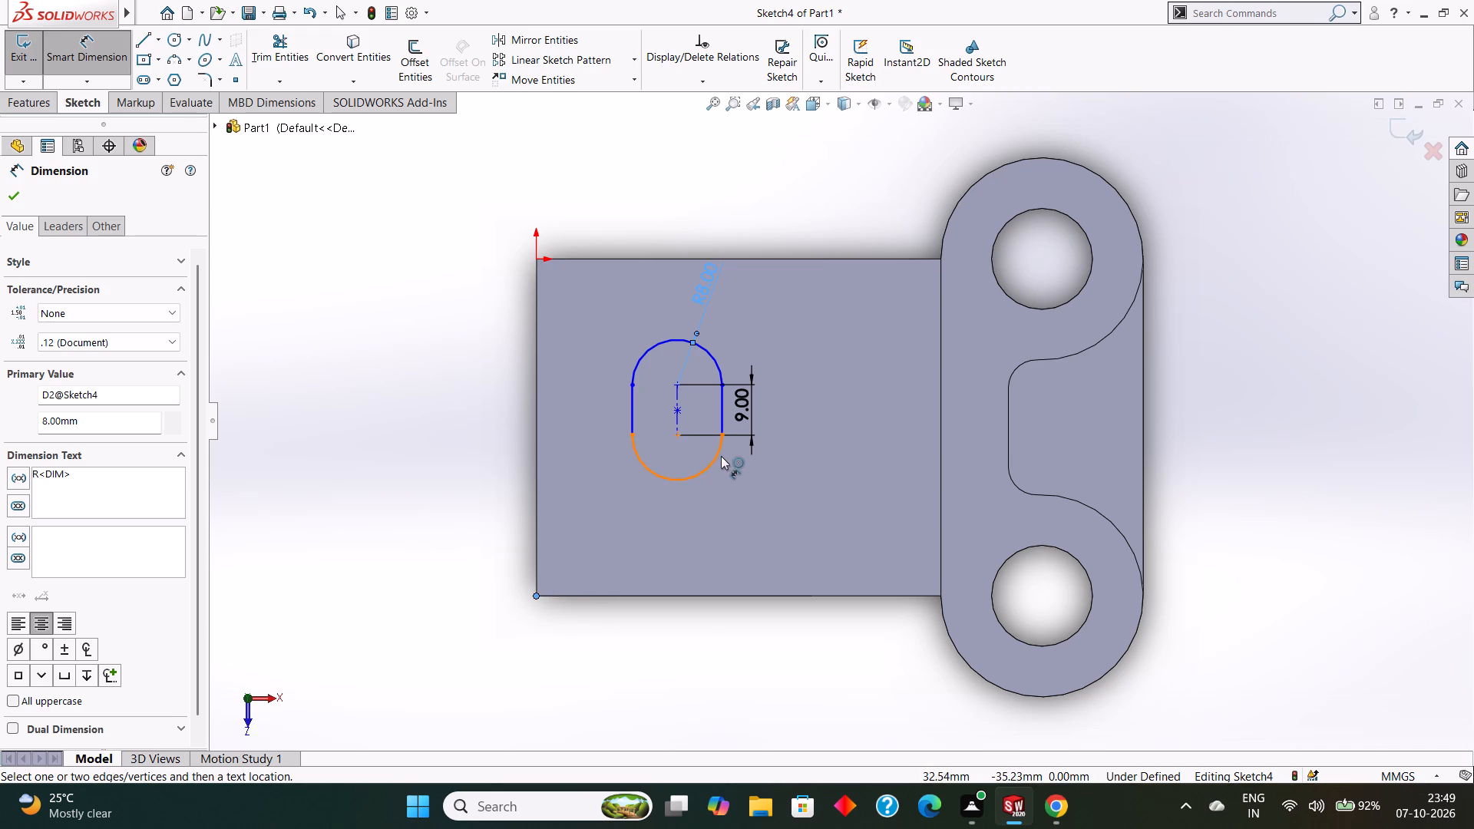
pyautogui.click(680, 432)
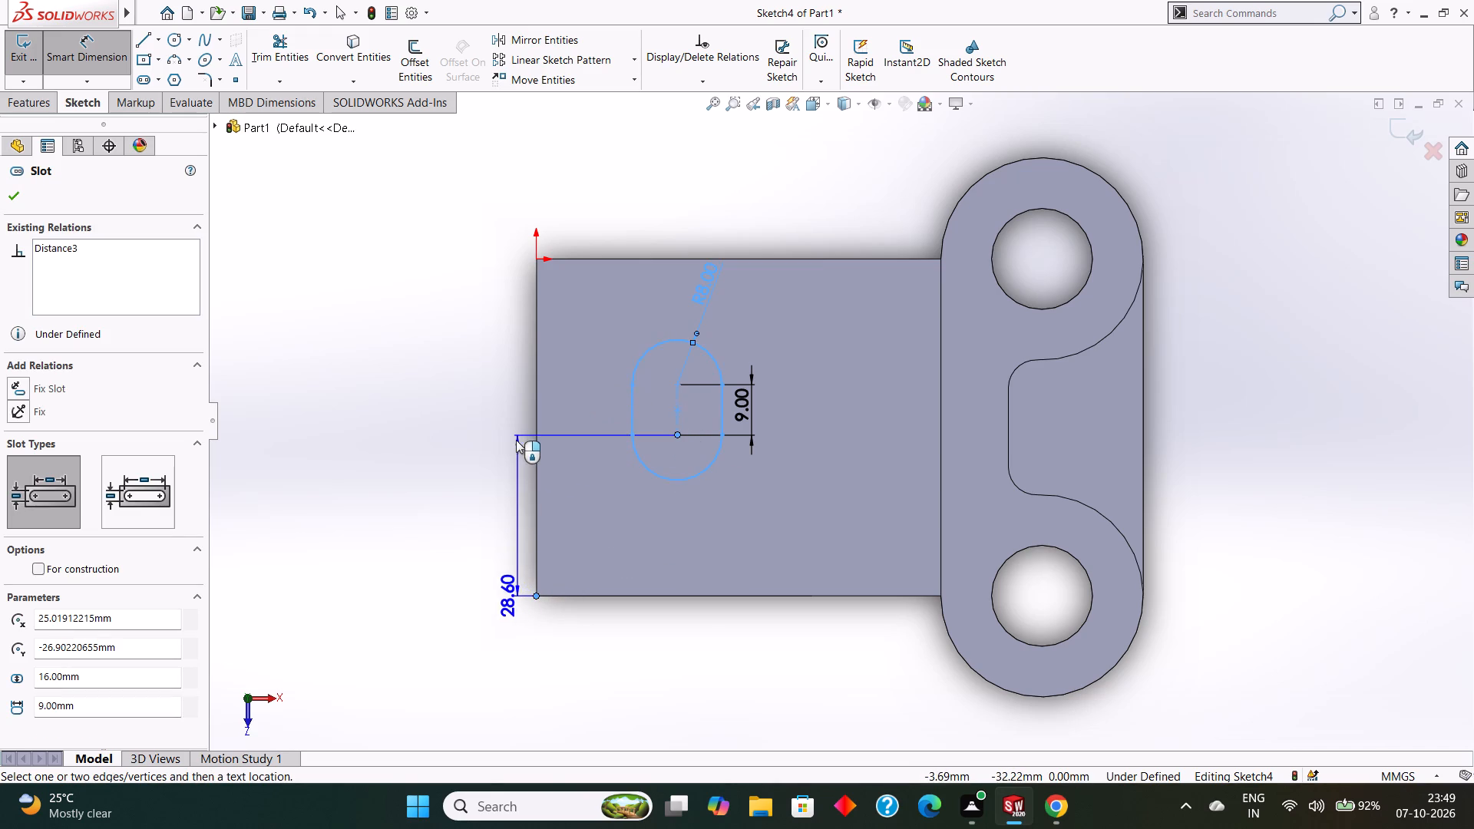
pyautogui.click(848, 510)
pyautogui.write('22')
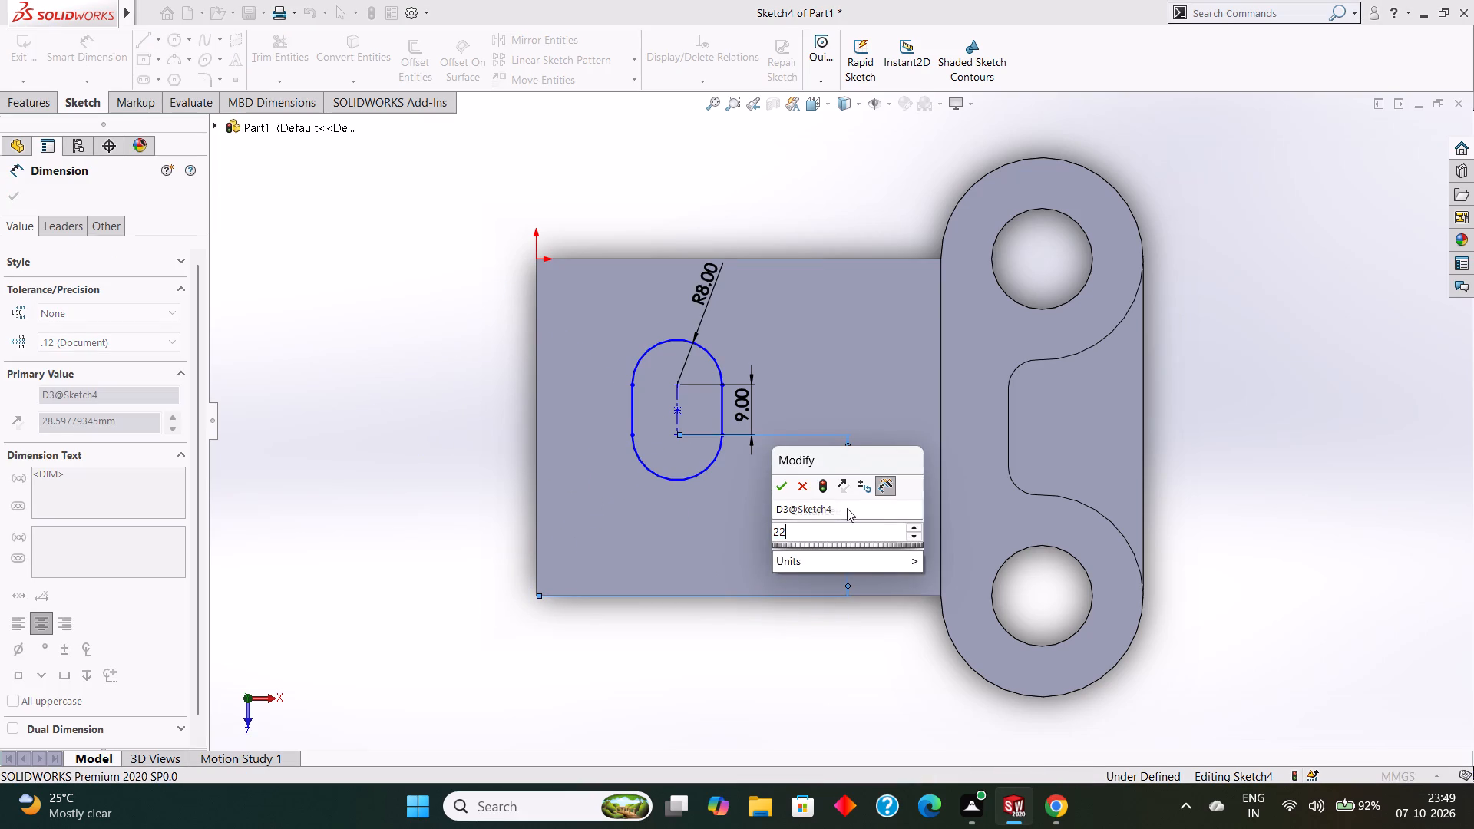
pyautogui.press('Return')
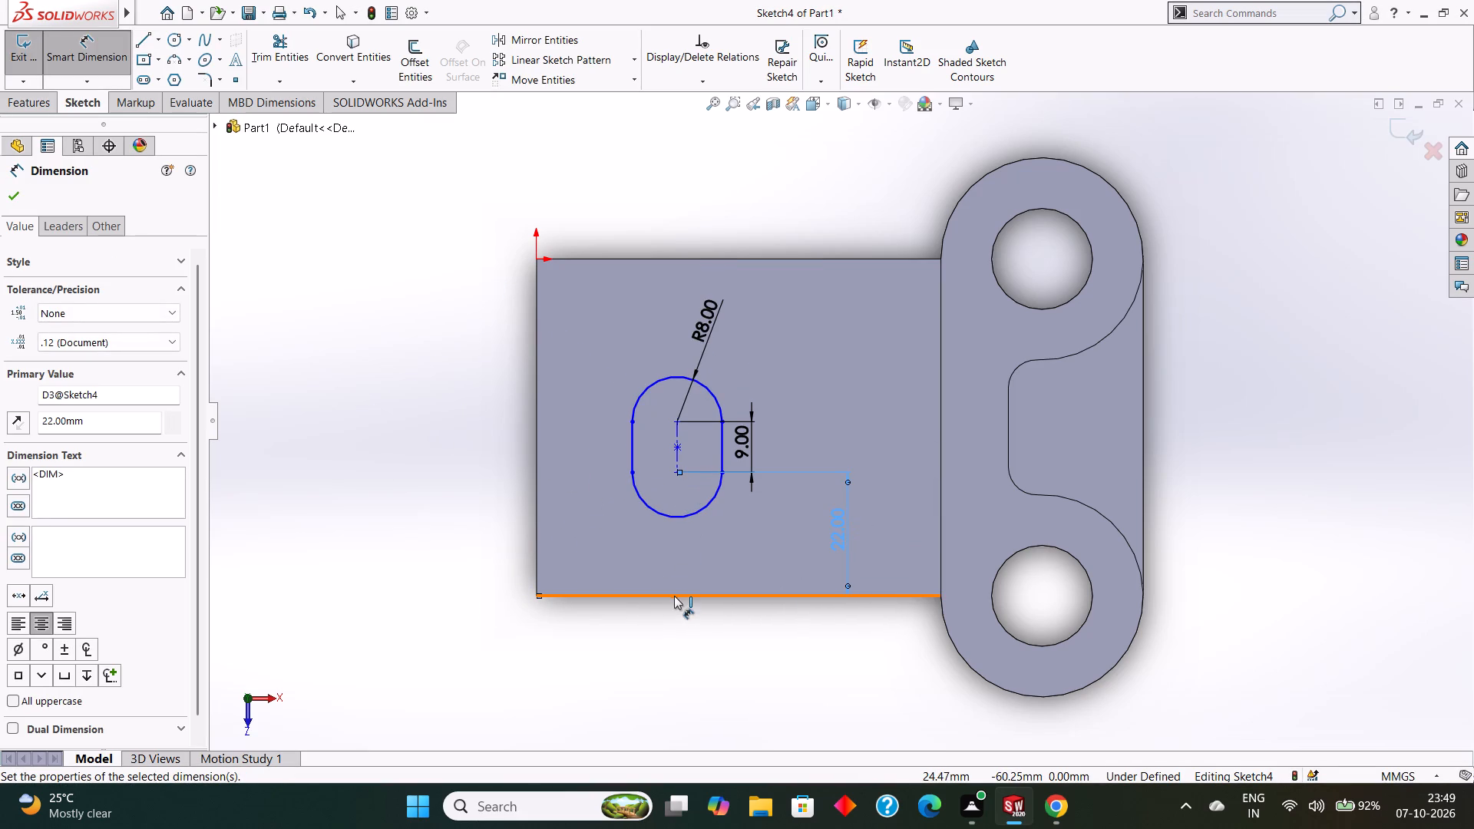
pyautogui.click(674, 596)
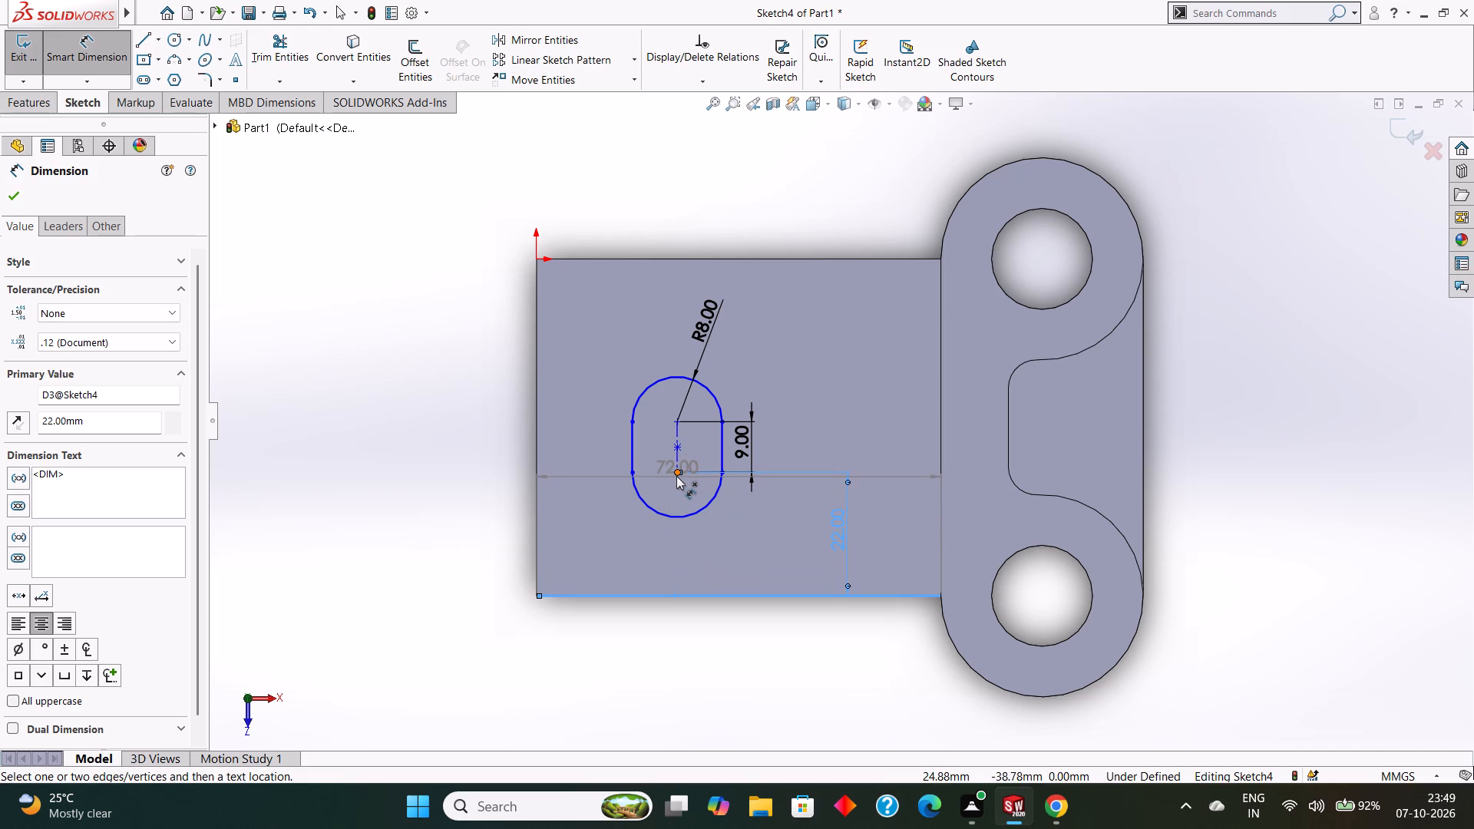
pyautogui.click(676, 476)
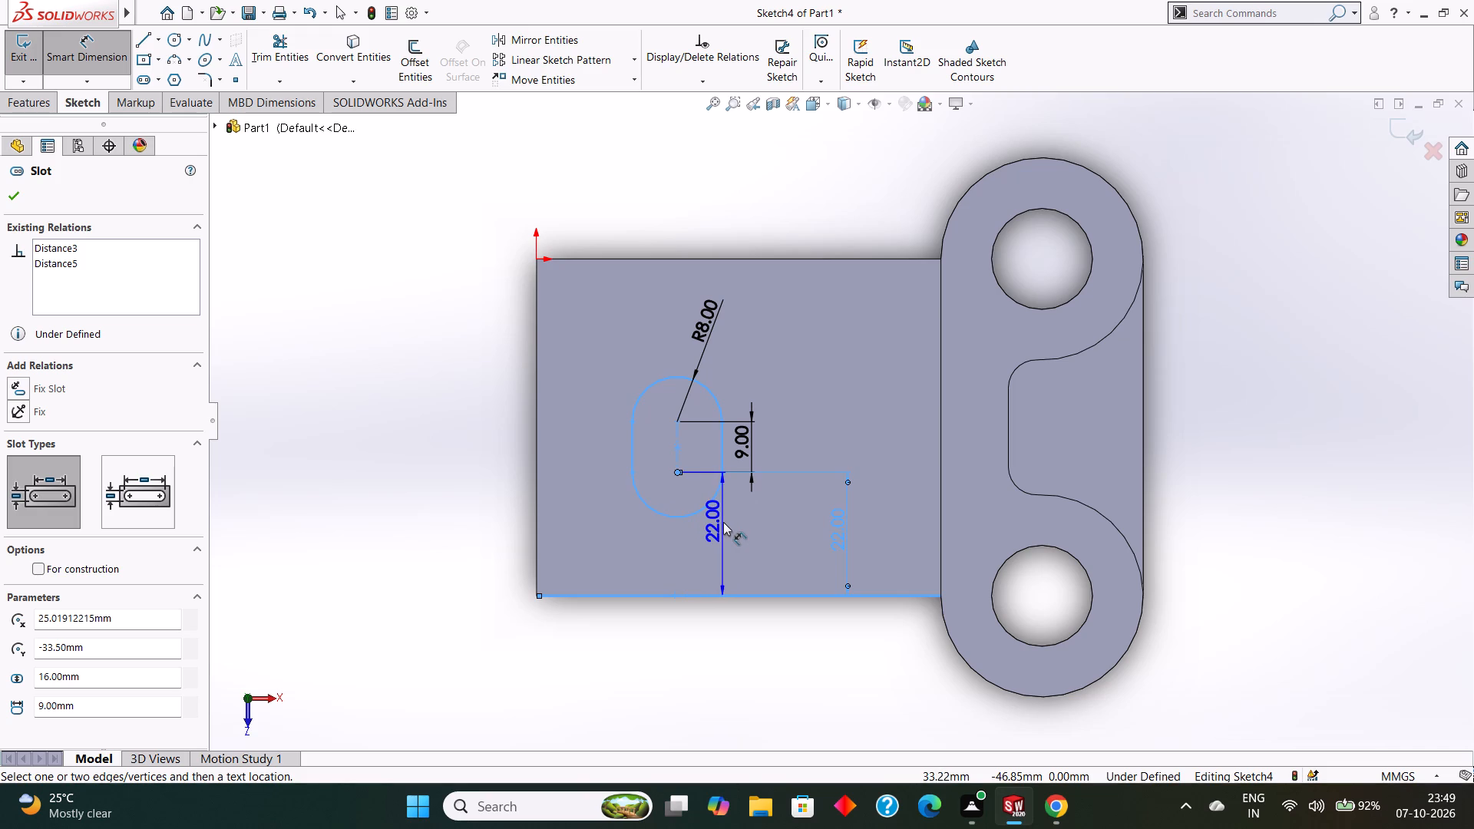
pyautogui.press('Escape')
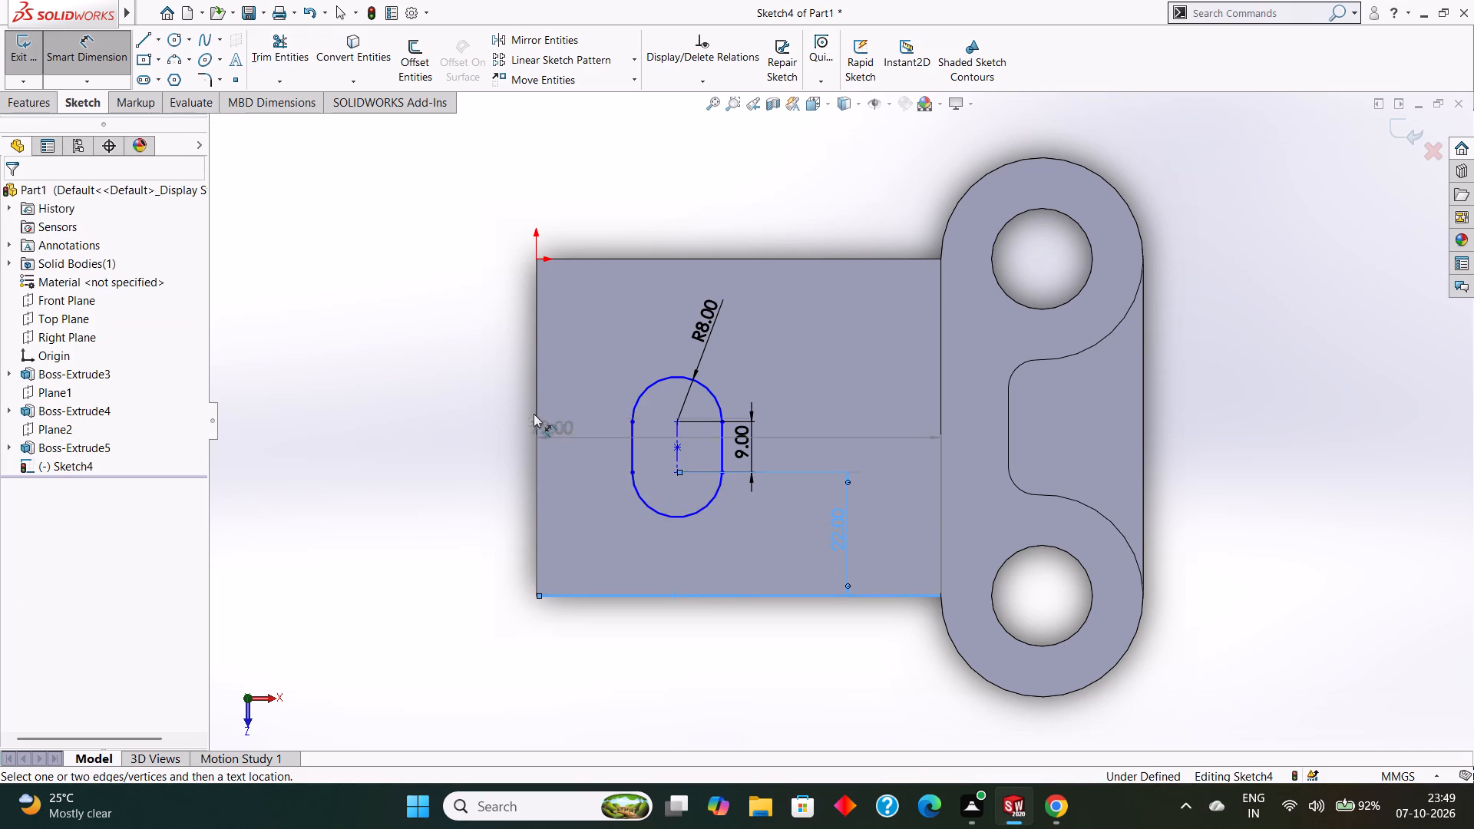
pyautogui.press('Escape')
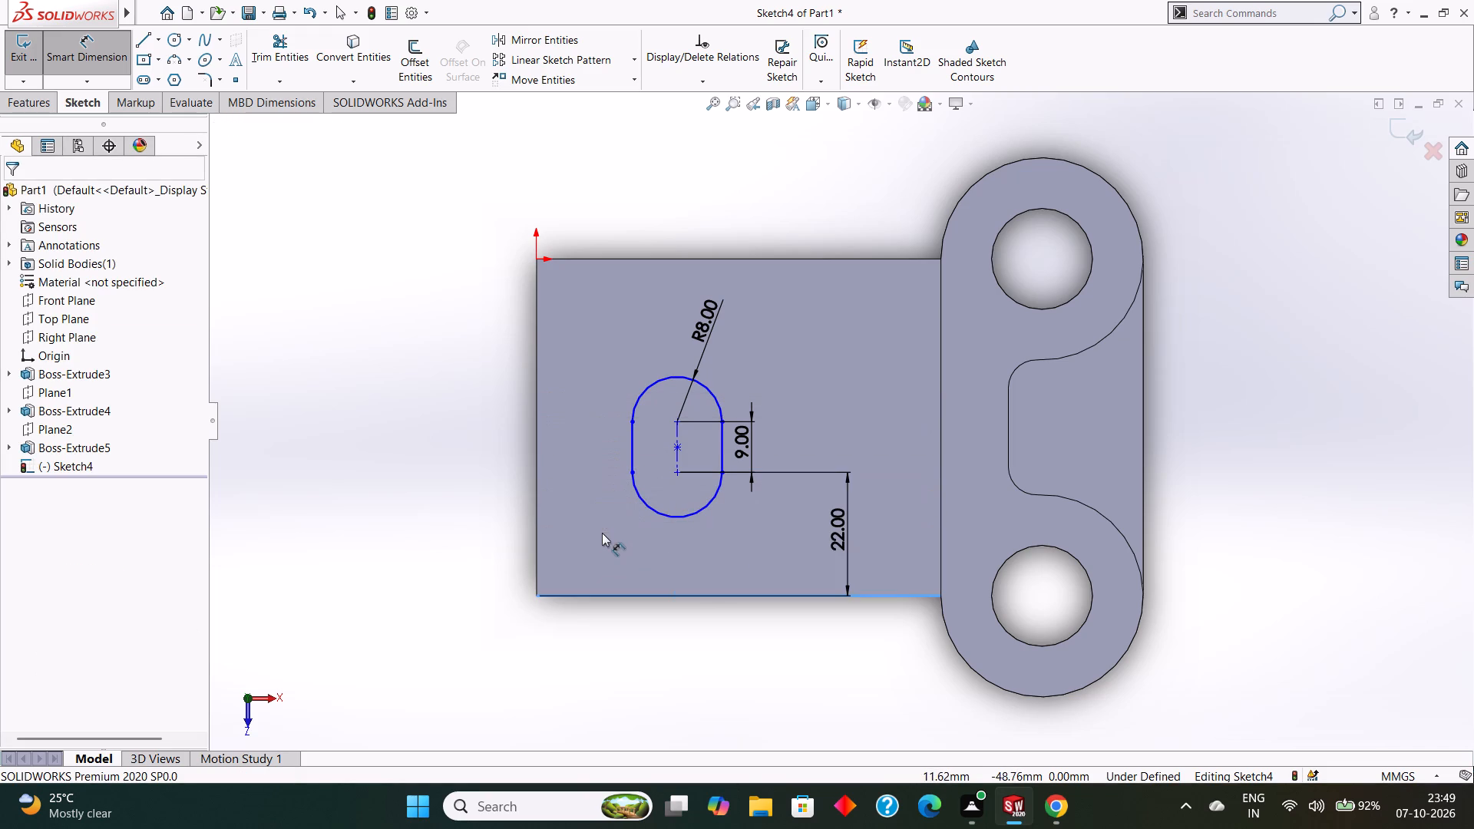
# Dimension the horizontal distance from the slot's lower arc centre to the block's lower-left corner as 25 mm.
pyautogui.click(677, 473)
pyautogui.click(539, 596)
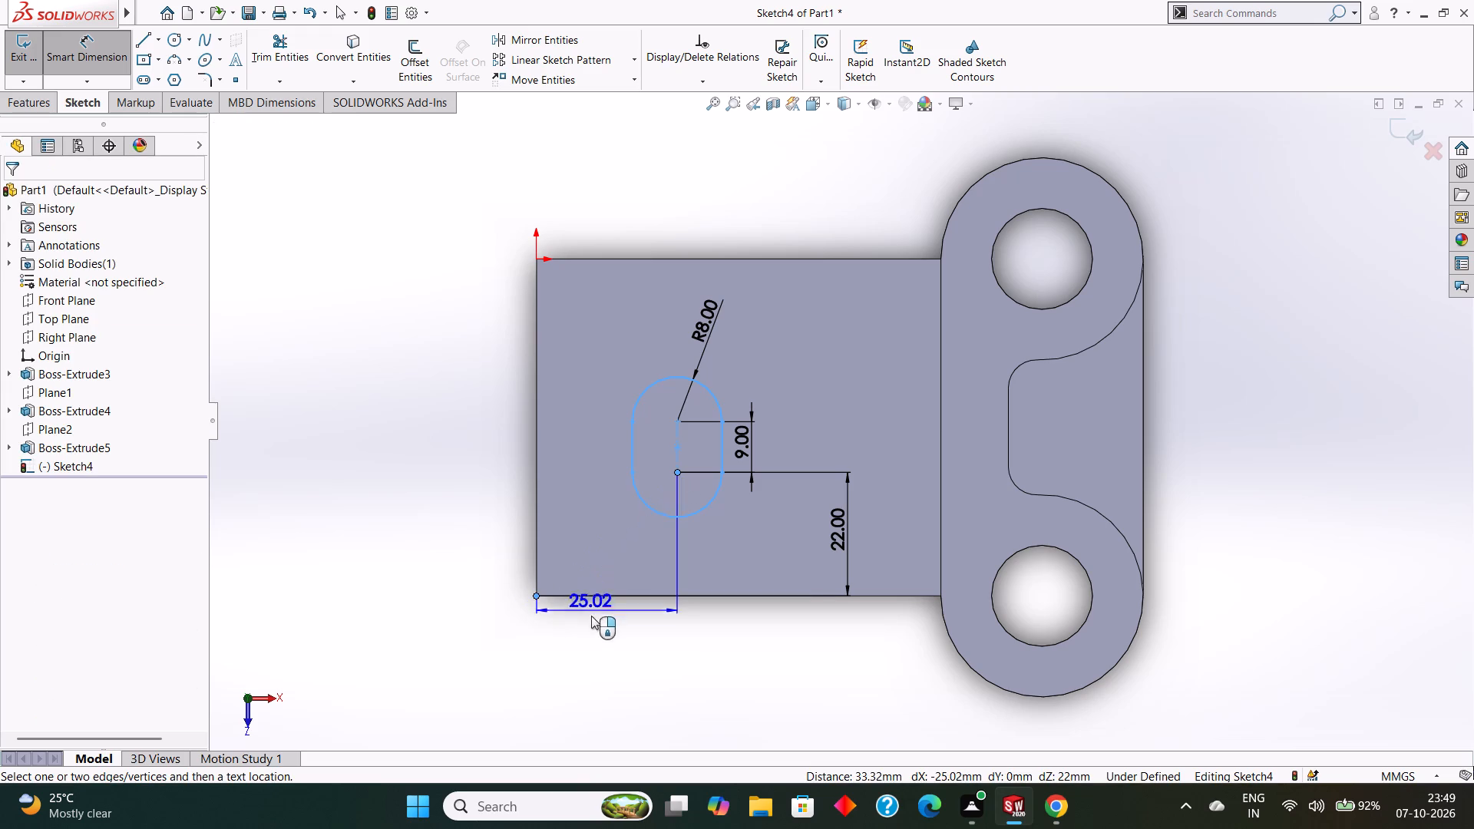
pyautogui.click(623, 650)
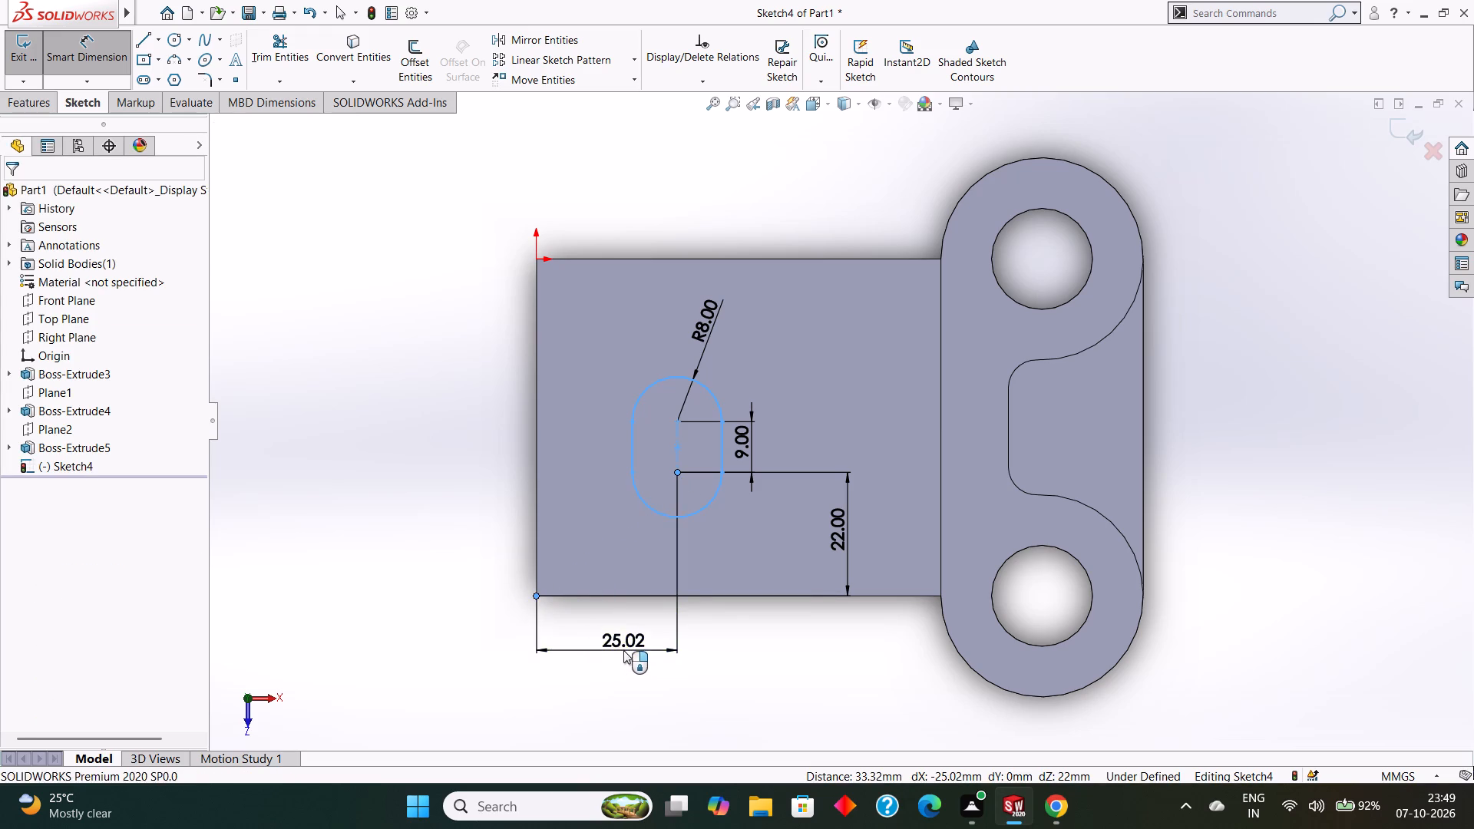
pyautogui.write('25')
pyautogui.press('Return')
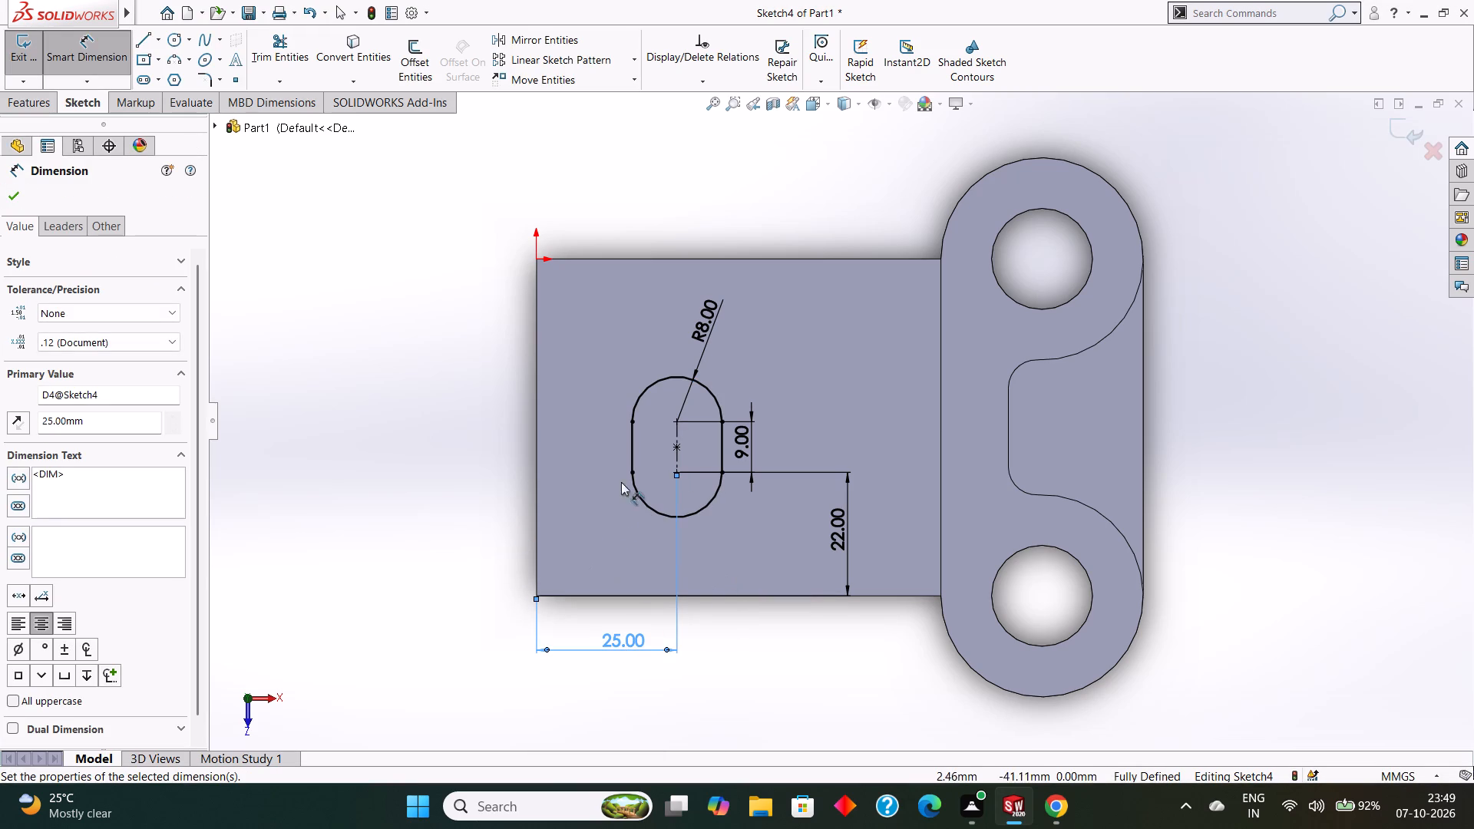
pyautogui.click(13, 191)
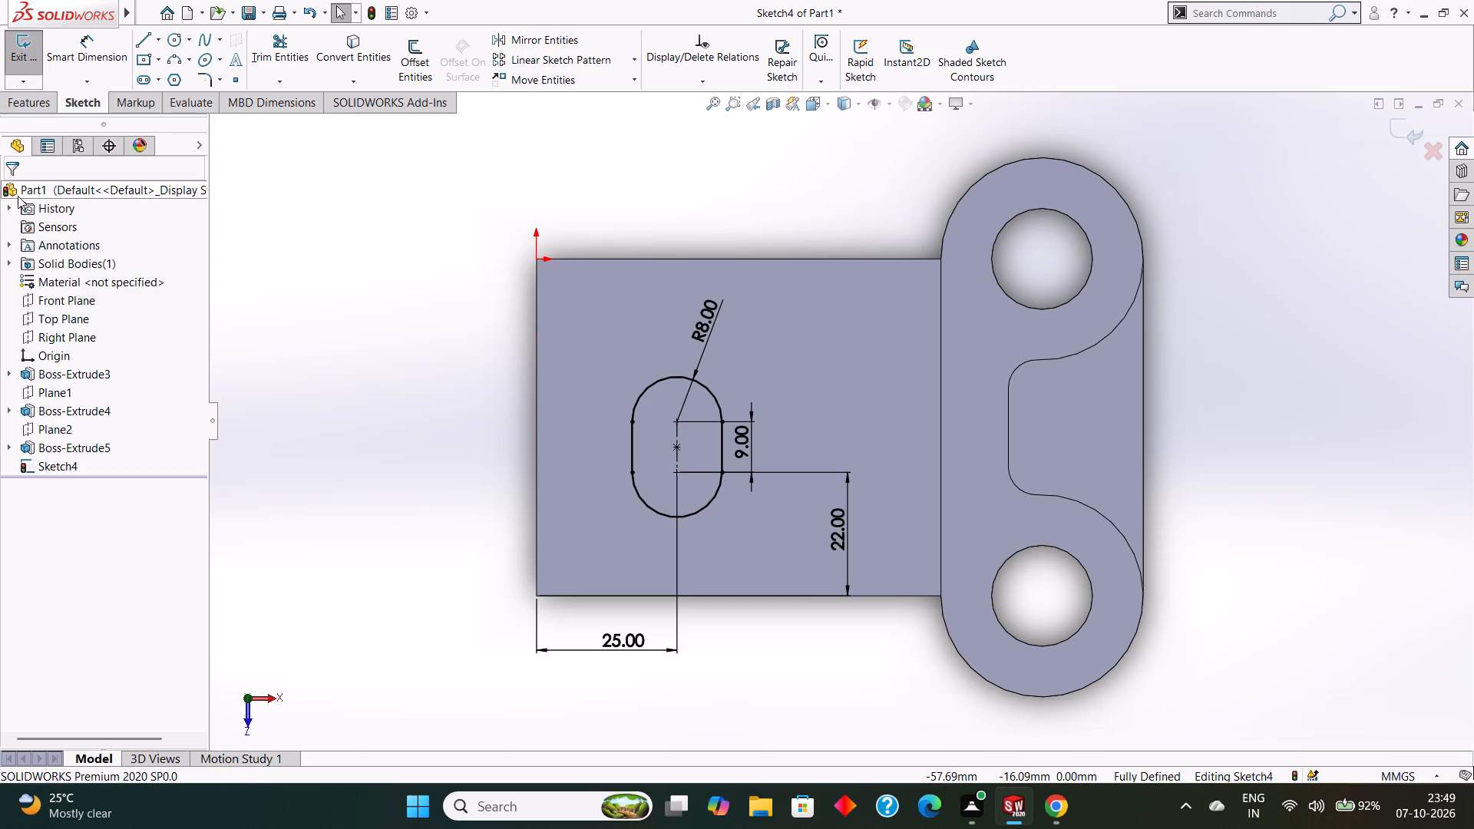
# Cut the slot profile through the block with an Extruded Cut set to Through All.
pyautogui.click(29, 97)
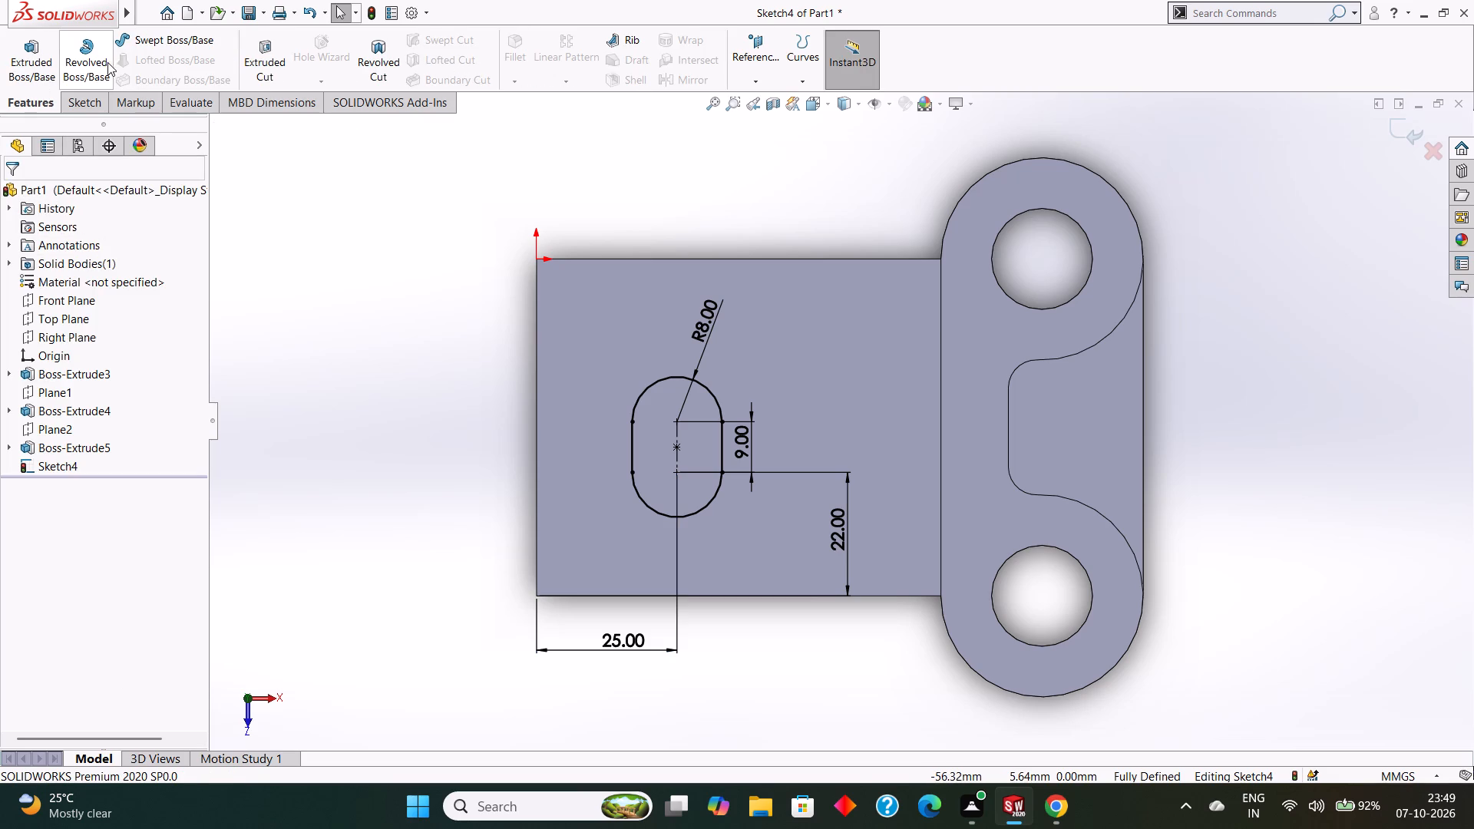
pyautogui.click(249, 60)
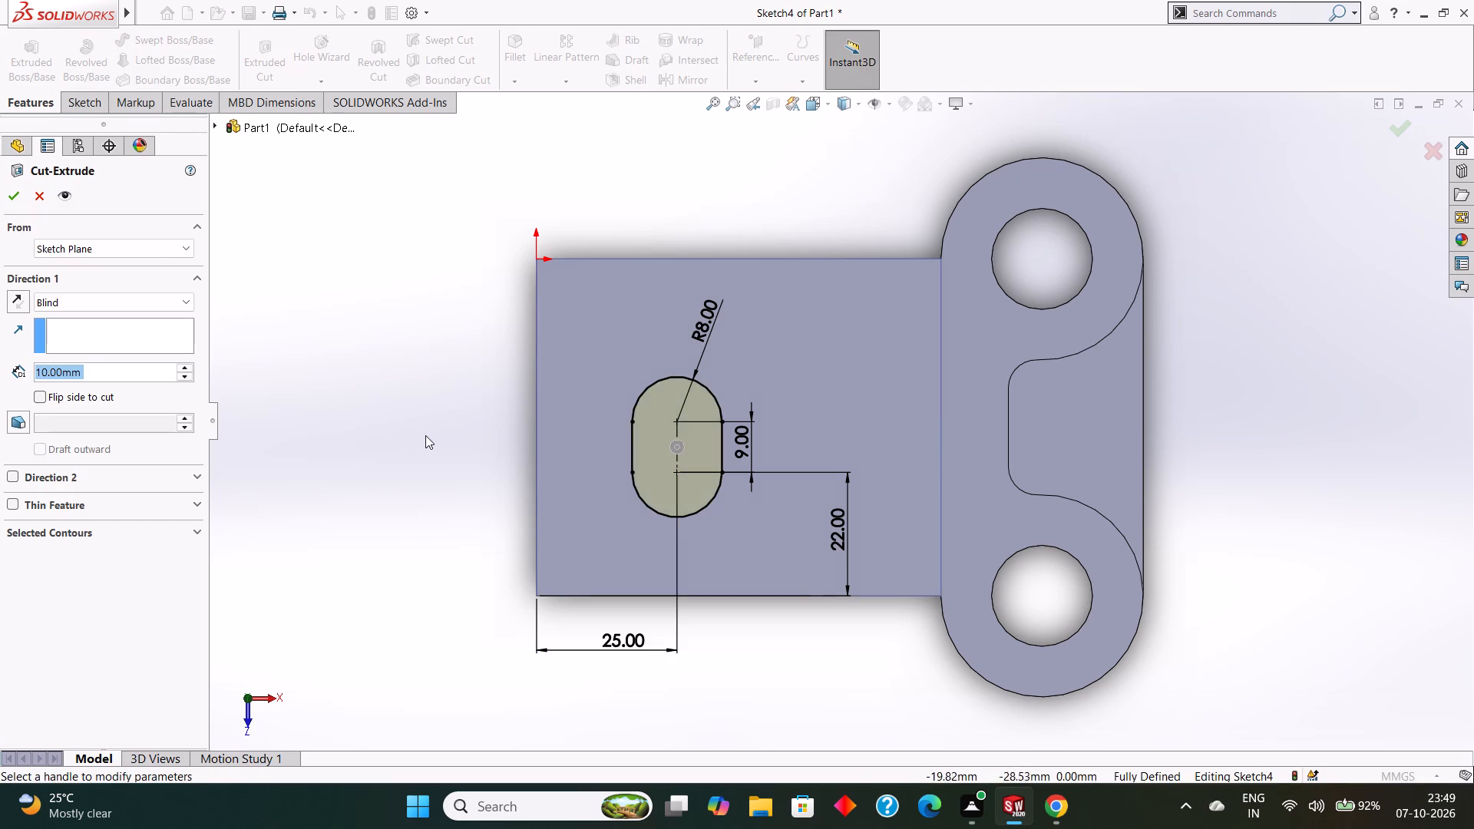
pyautogui.scroll(-1, 425, 438)
pyautogui.moveTo(425, 439); pyautogui.dragTo(466, 168, button='middle')
pyautogui.moveTo(501, 279); pyautogui.dragTo(496, 233, button='middle')
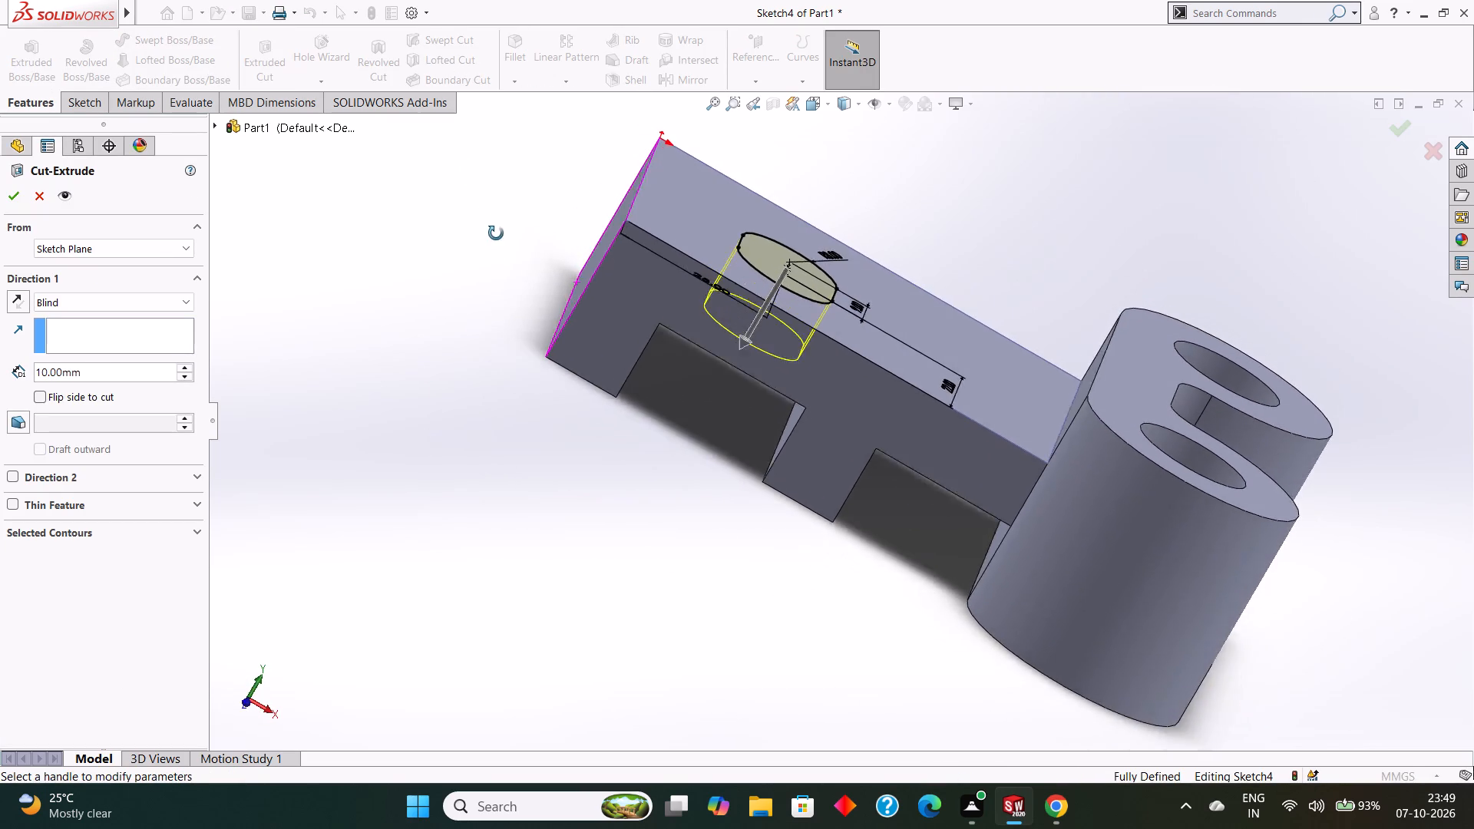
pyautogui.moveTo(496, 233); pyautogui.dragTo(520, 210, button='middle')
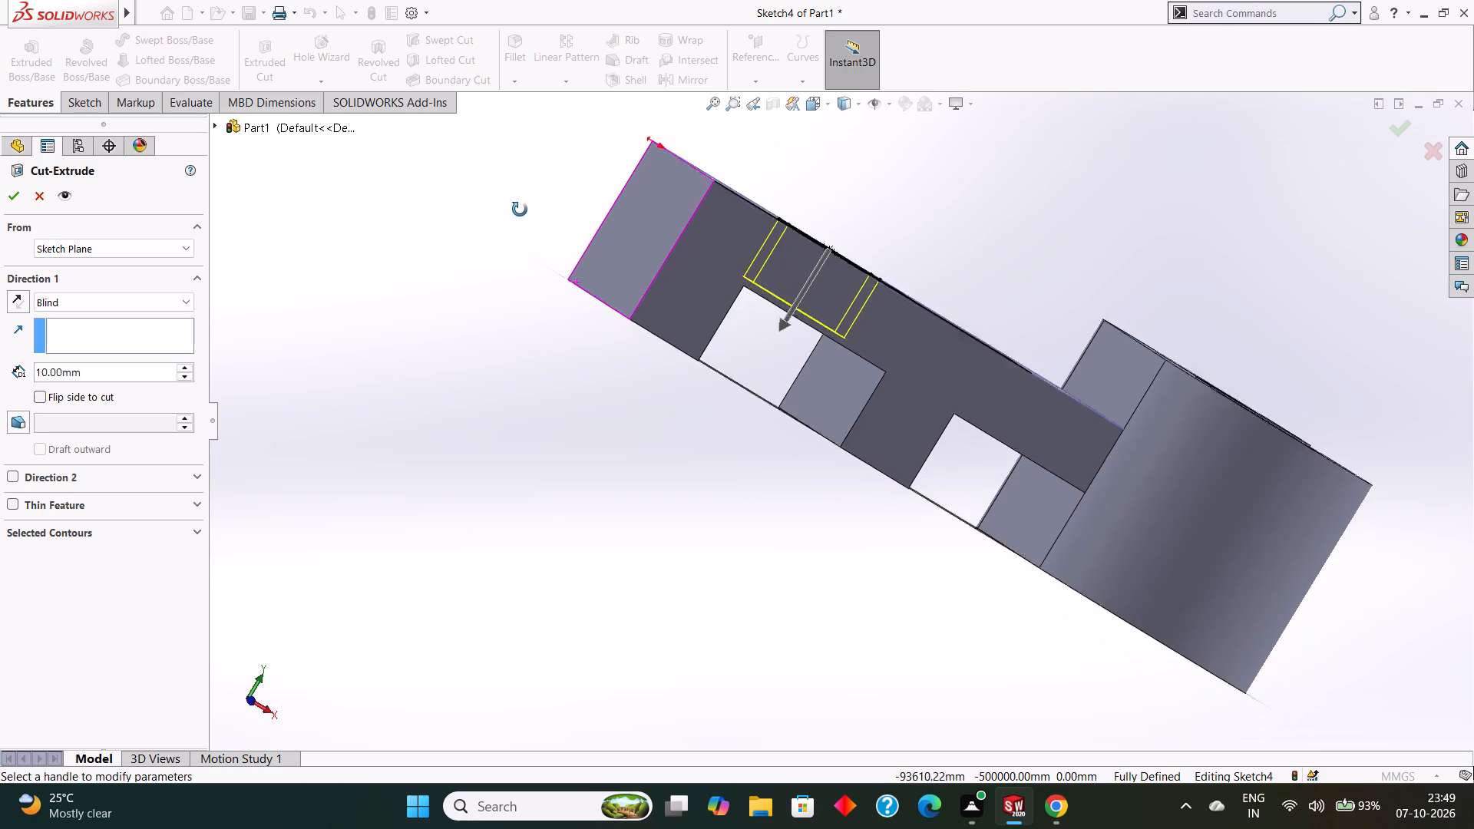
pyautogui.moveTo(520, 210); pyautogui.dragTo(506, 234, button='middle')
pyautogui.click(117, 306)
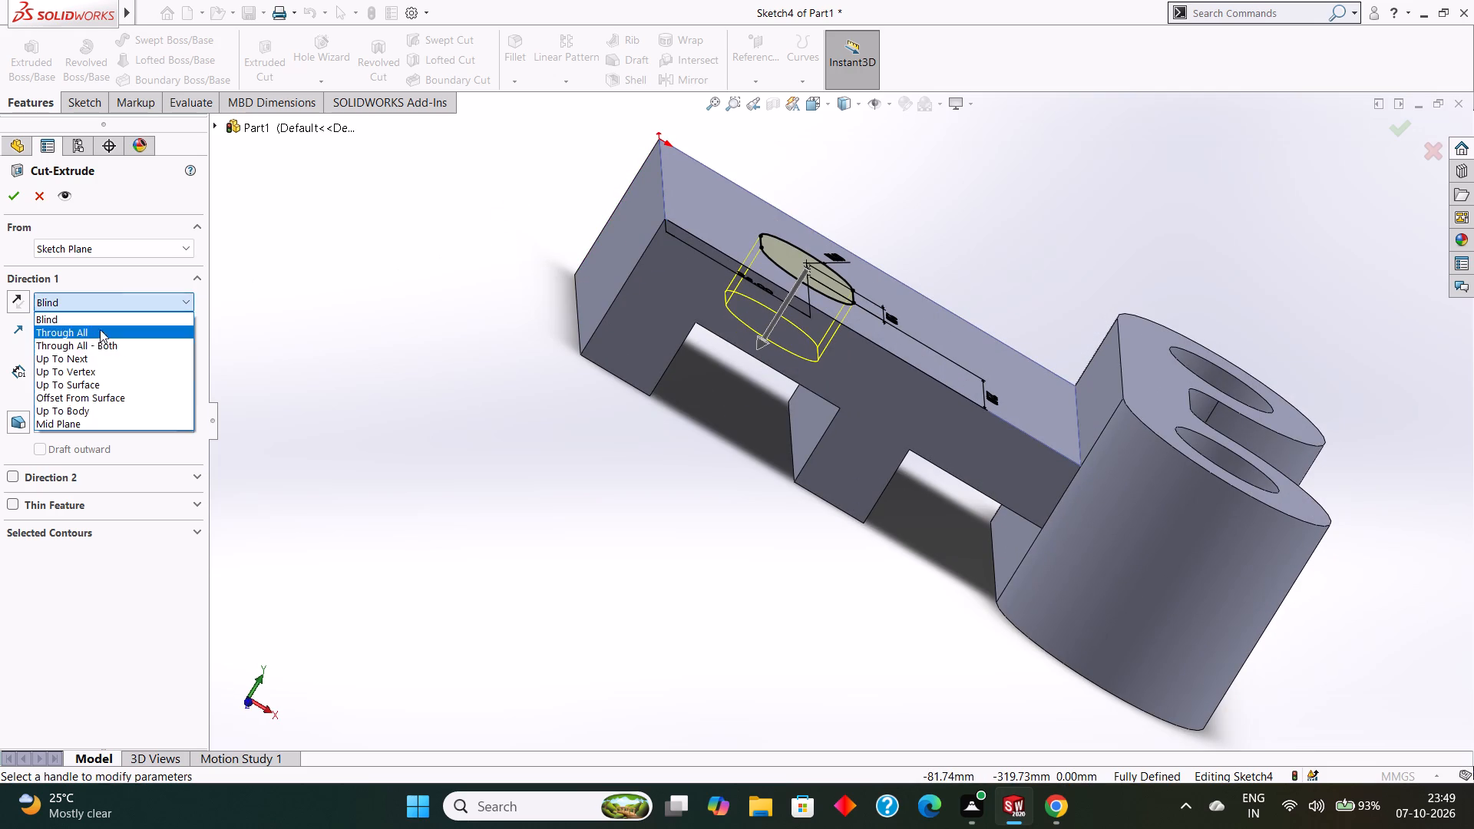
pyautogui.click(93, 334)
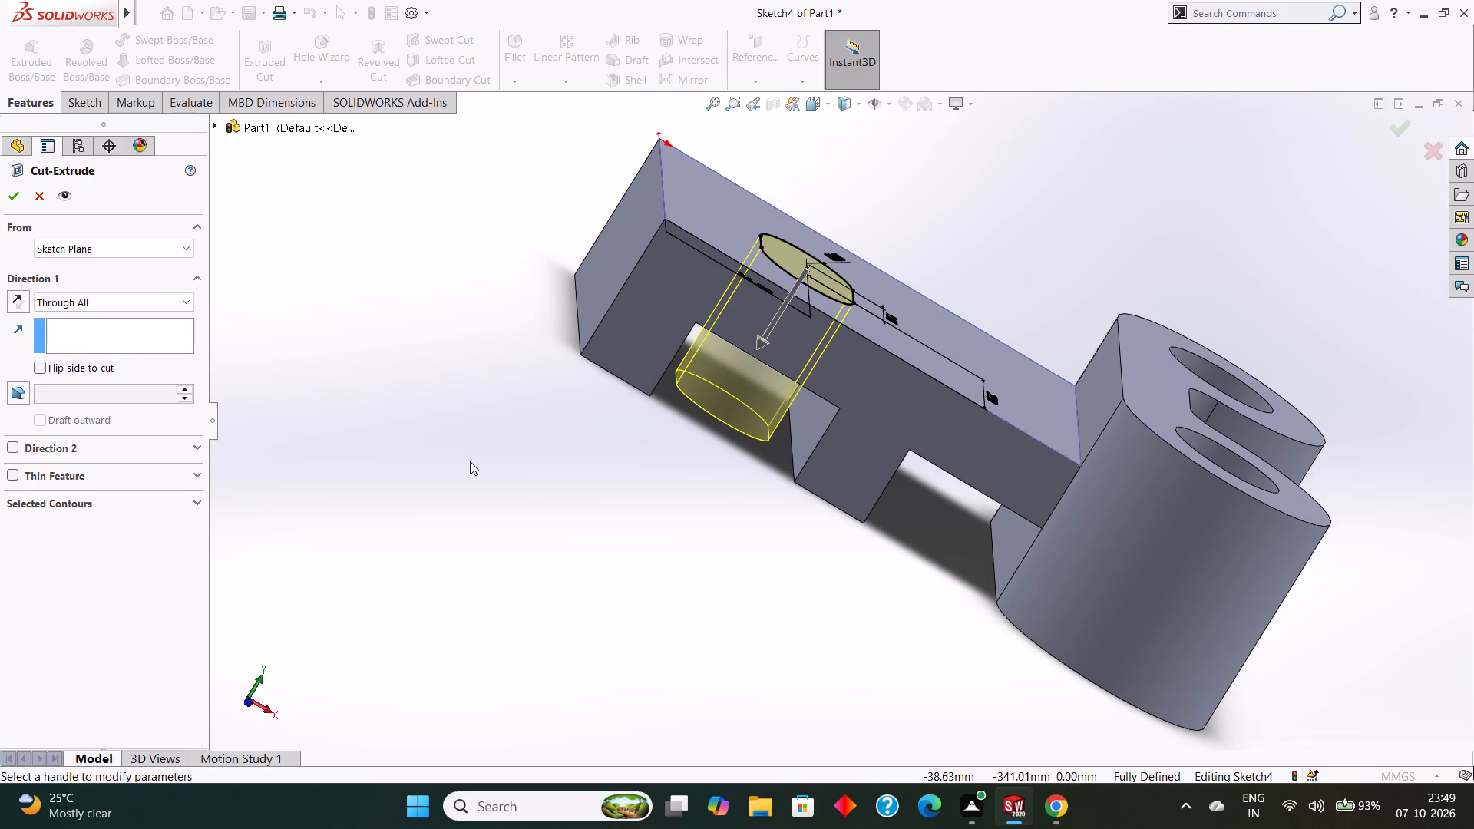
pyautogui.moveTo(568, 484); pyautogui.dragTo(575, 454, button='middle')
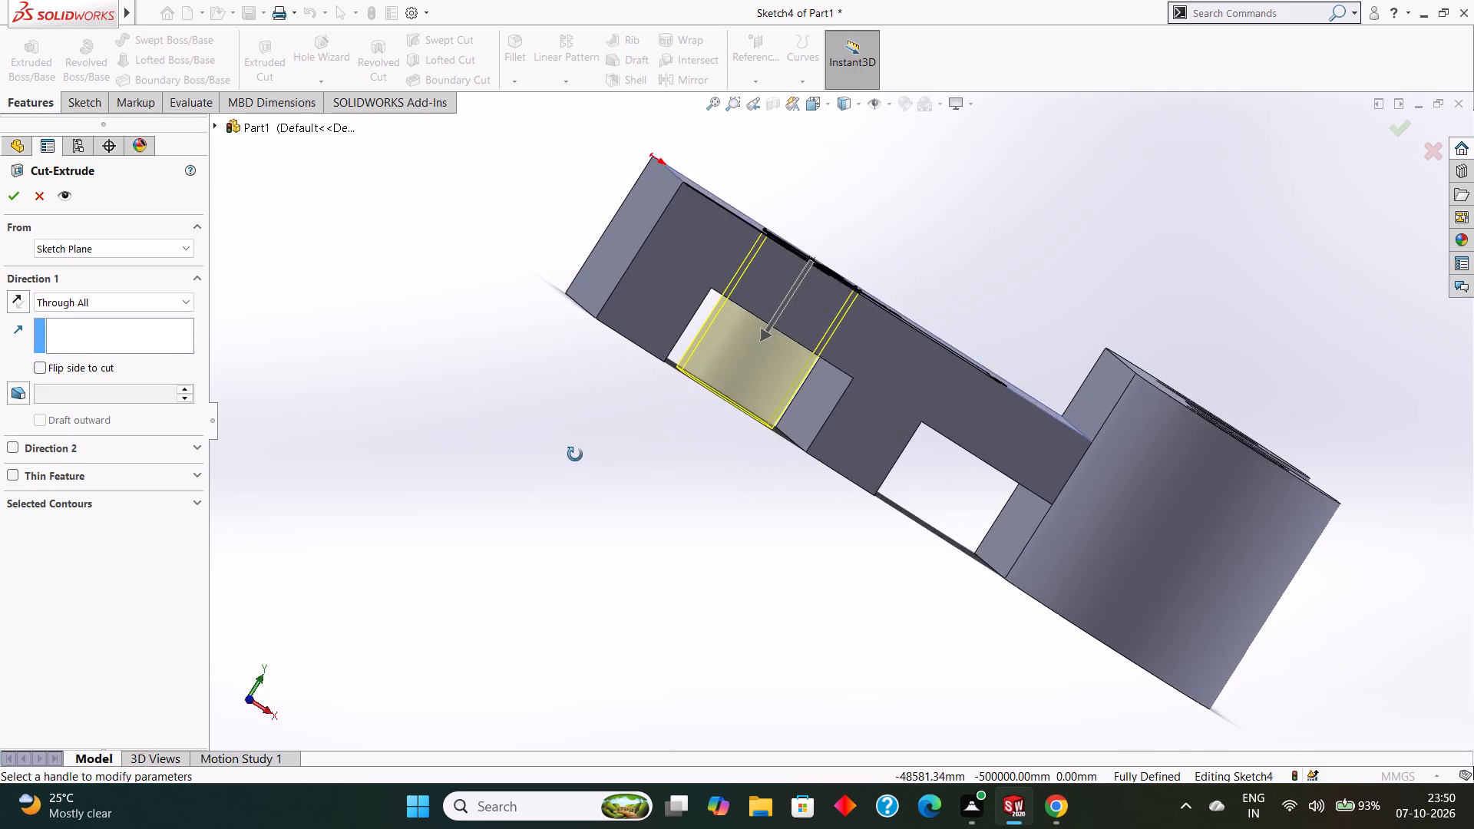
pyautogui.moveTo(575, 454); pyautogui.dragTo(567, 445, button='middle')
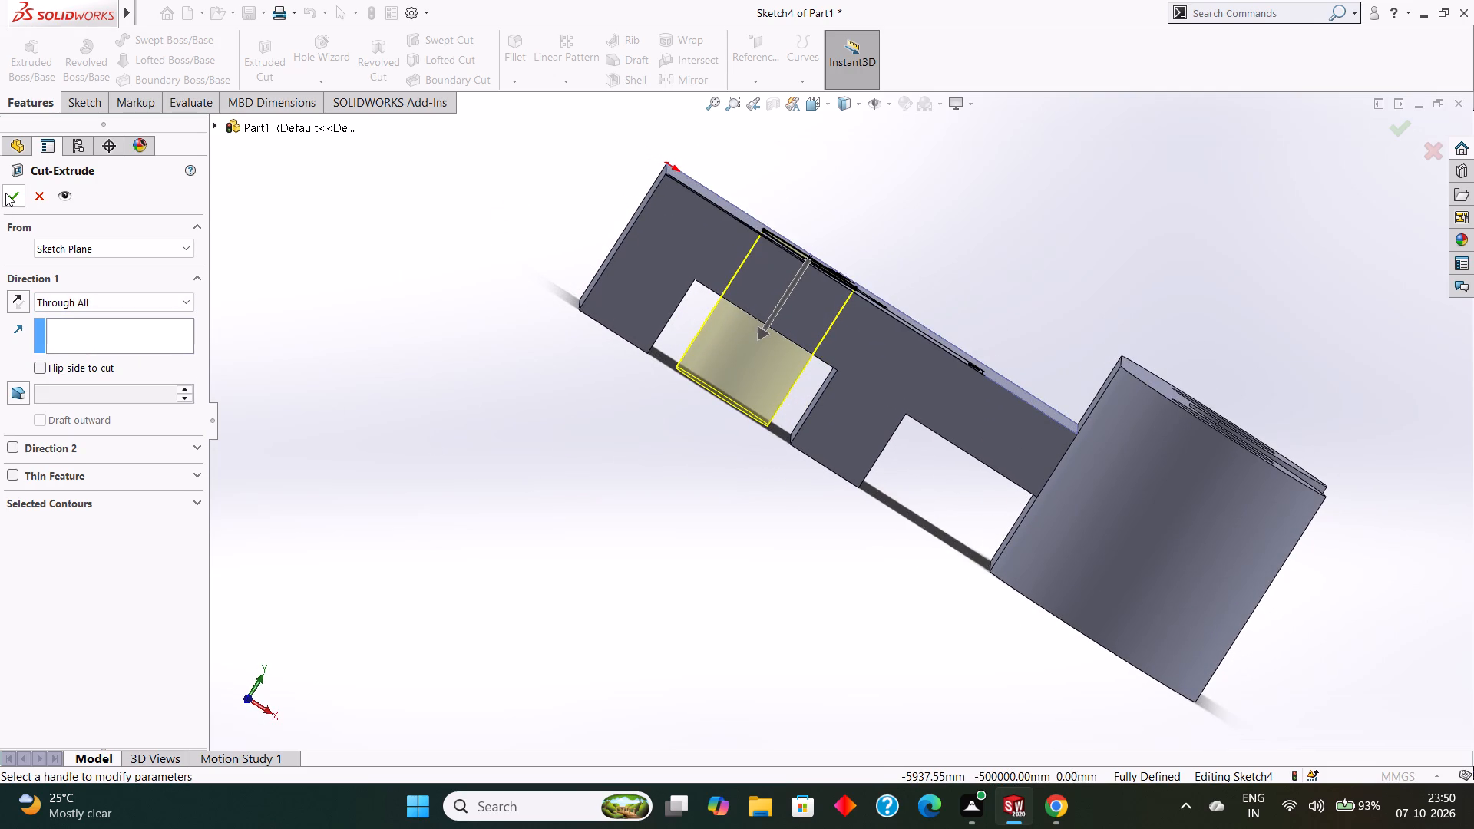
pyautogui.click(5, 193)
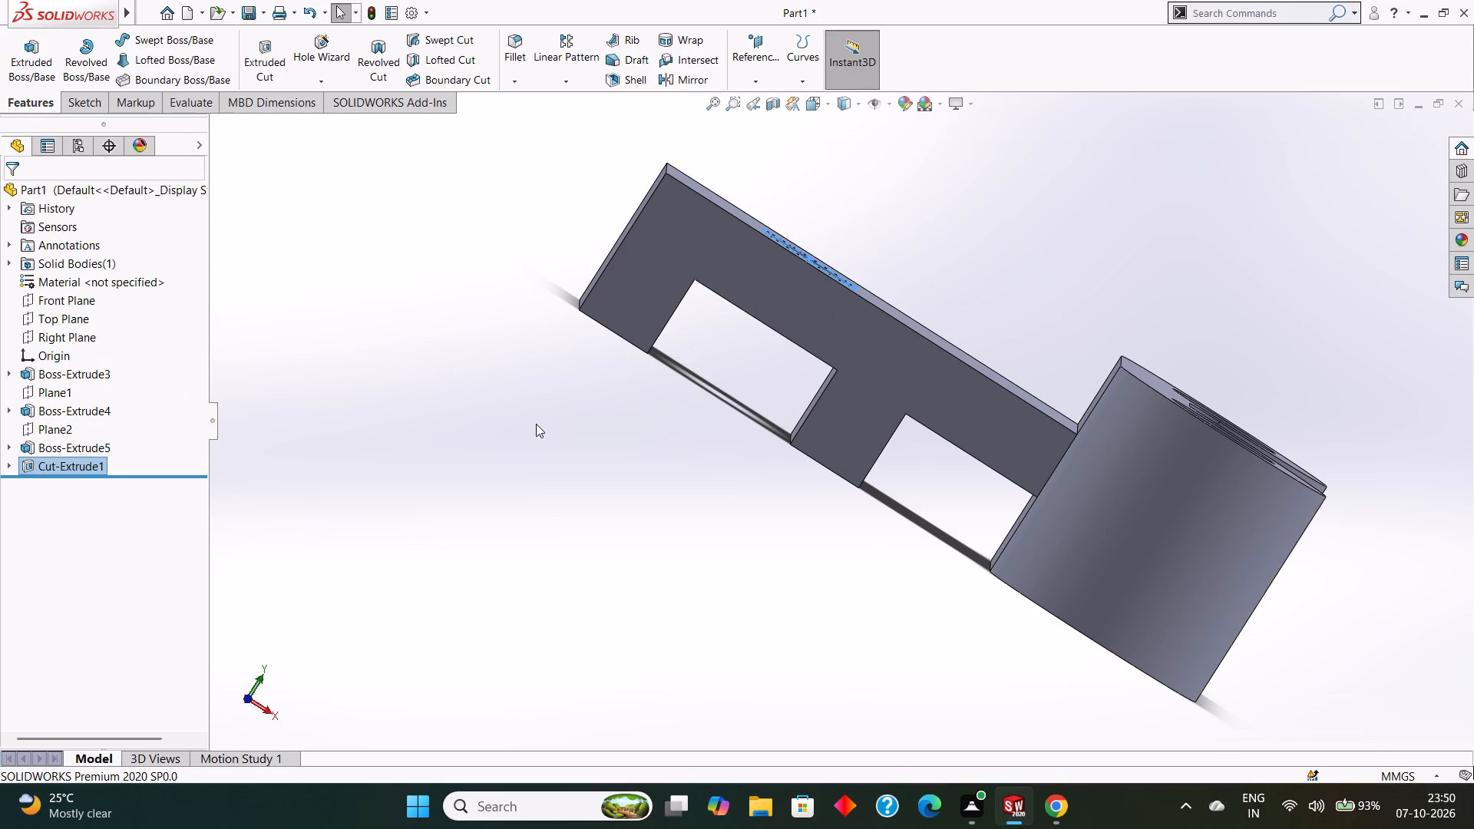
pyautogui.click(536, 424)
# Apply the polished steel appearance from the Metal category to the whole body.
pyautogui.moveTo(540, 427); pyautogui.dragTo(526, 527, button='middle')
pyautogui.scroll(3, 542, 510)
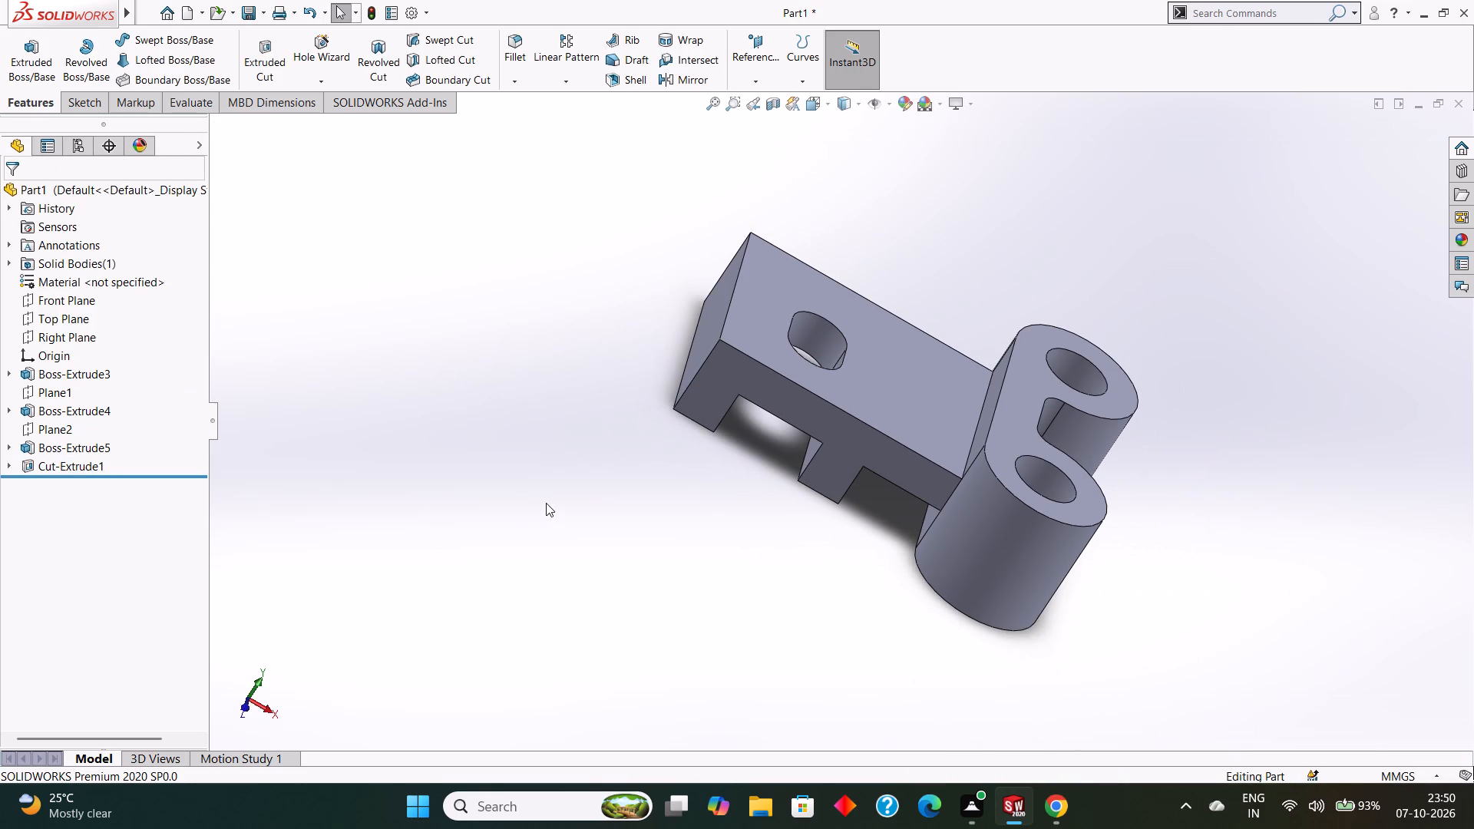
pyautogui.moveTo(611, 495); pyautogui.dragTo(604, 517, button='middle')
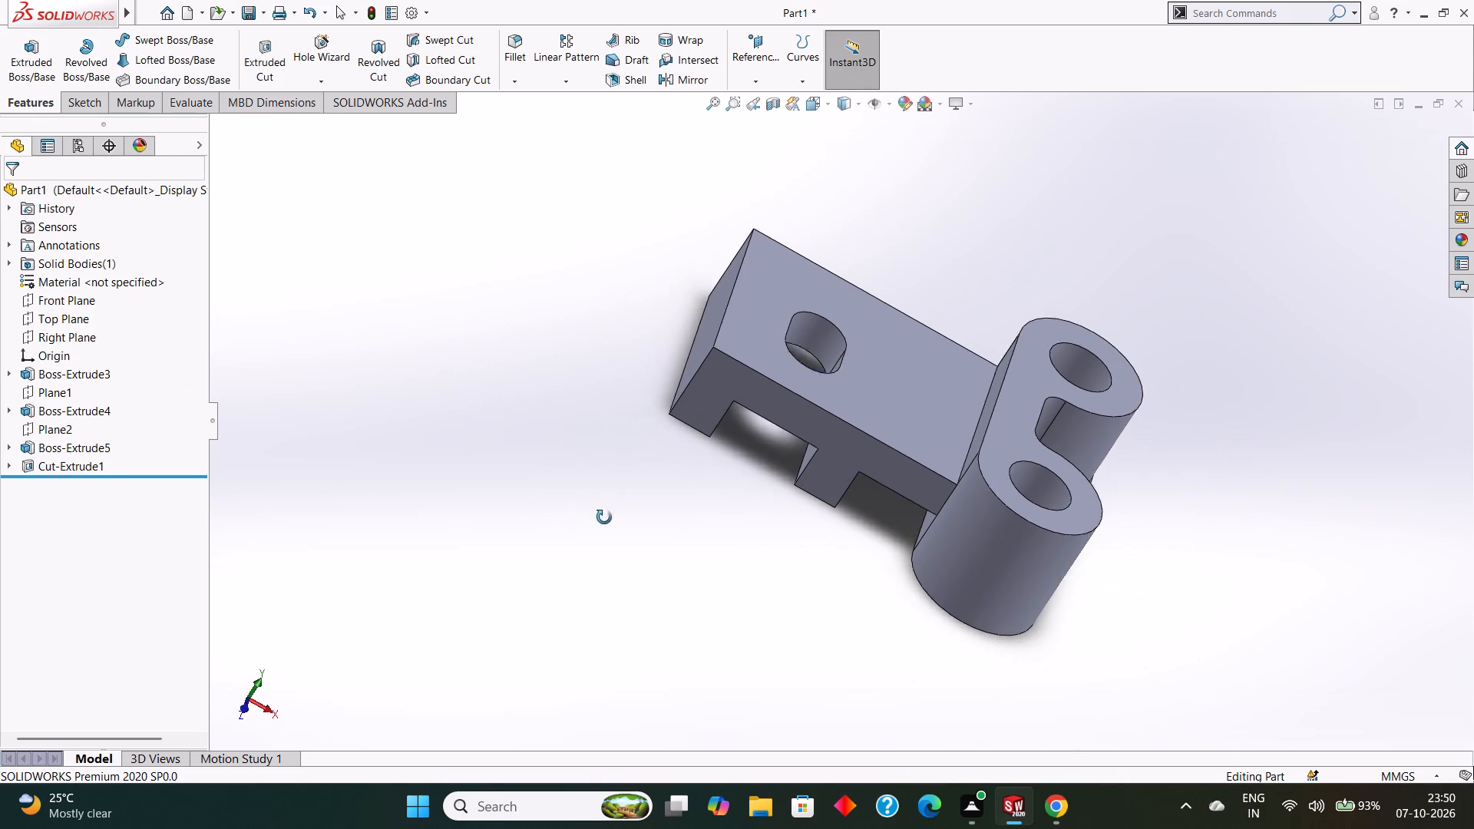
pyautogui.moveTo(604, 517); pyautogui.dragTo(613, 441, button='middle')
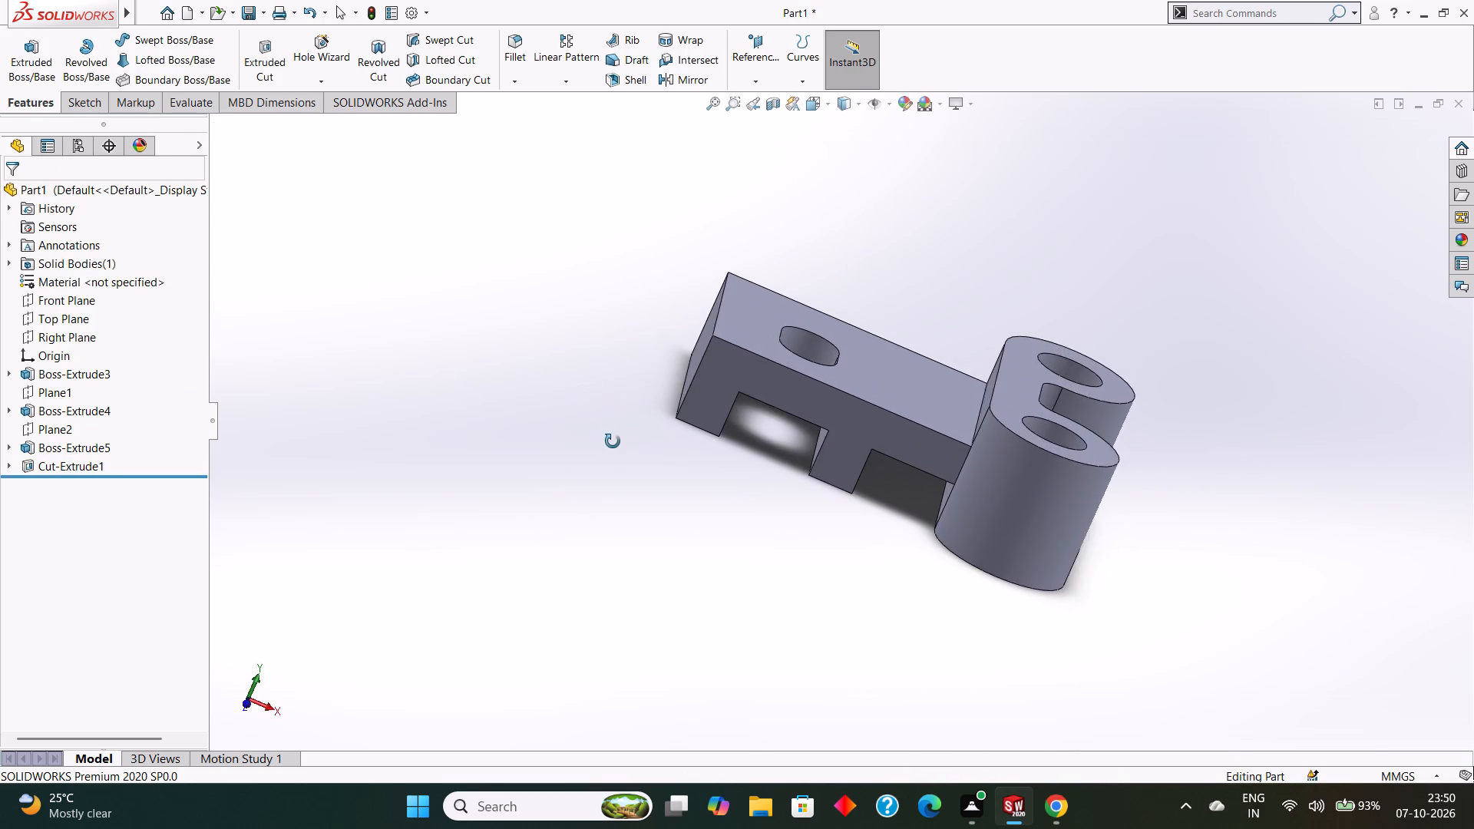
pyautogui.moveTo(613, 441); pyautogui.dragTo(613, 461, button='middle')
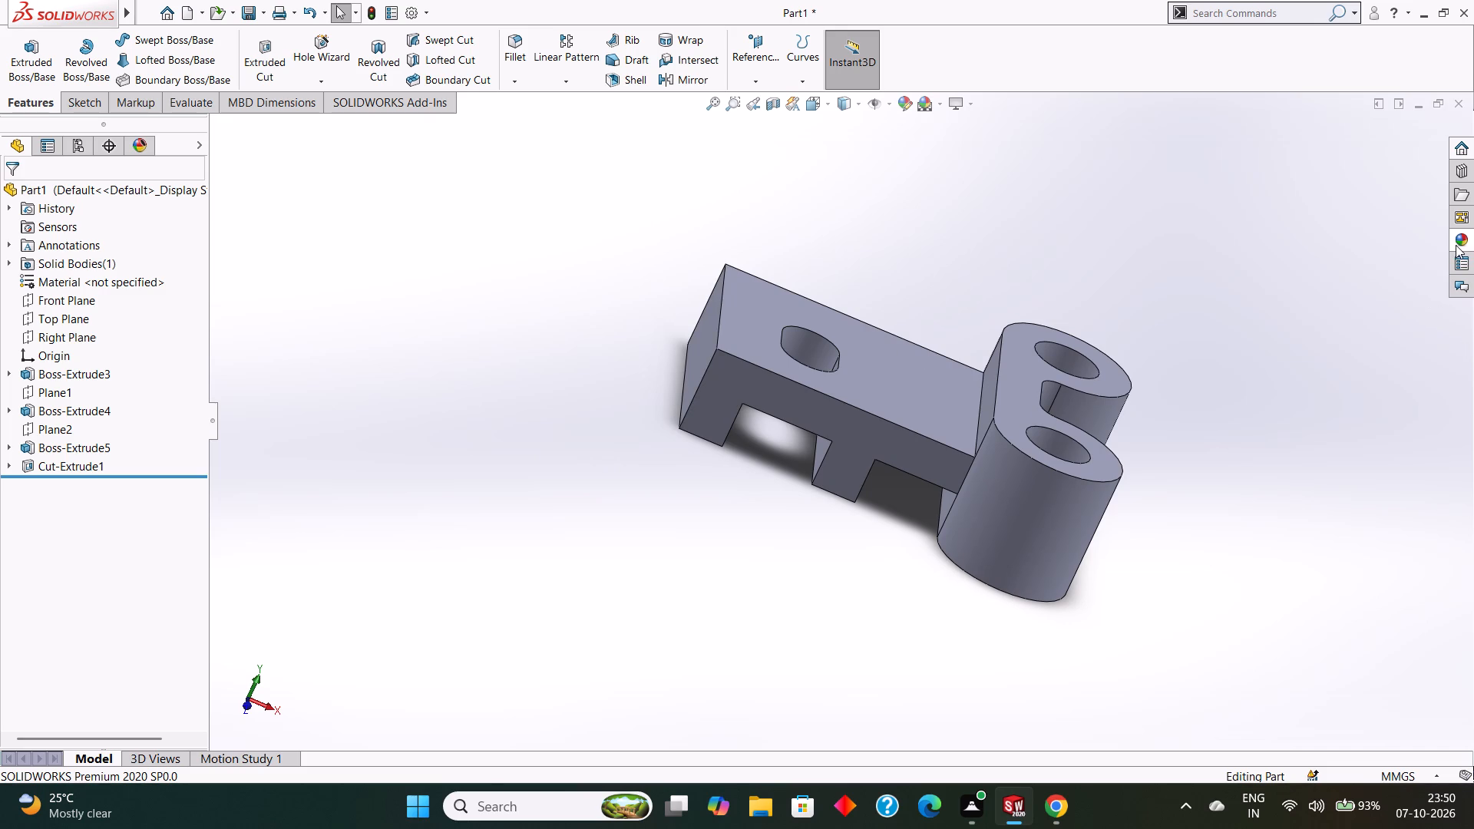
pyautogui.click(1456, 245)
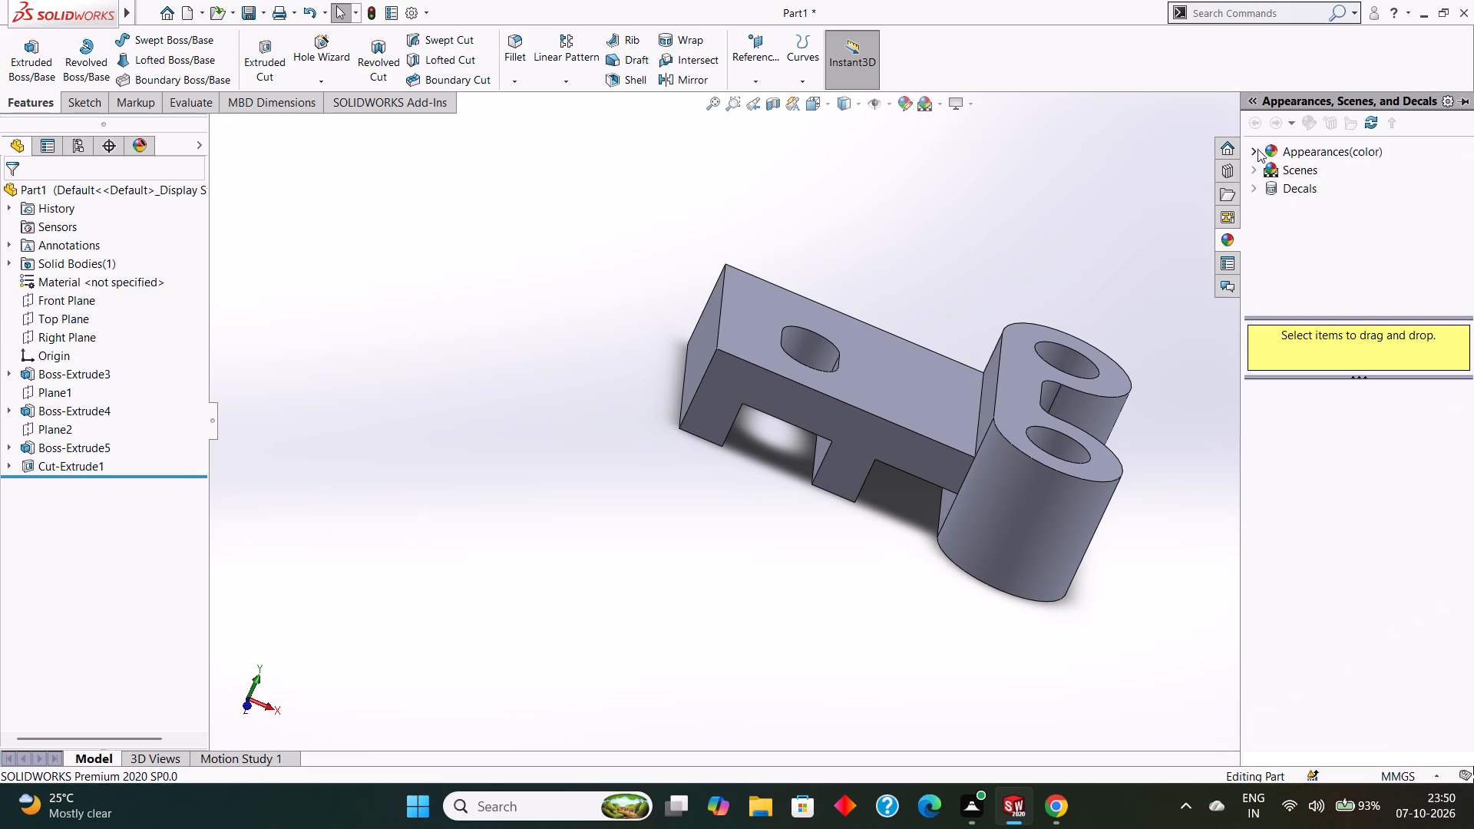
pyautogui.click(1256, 147)
pyautogui.click(1297, 187)
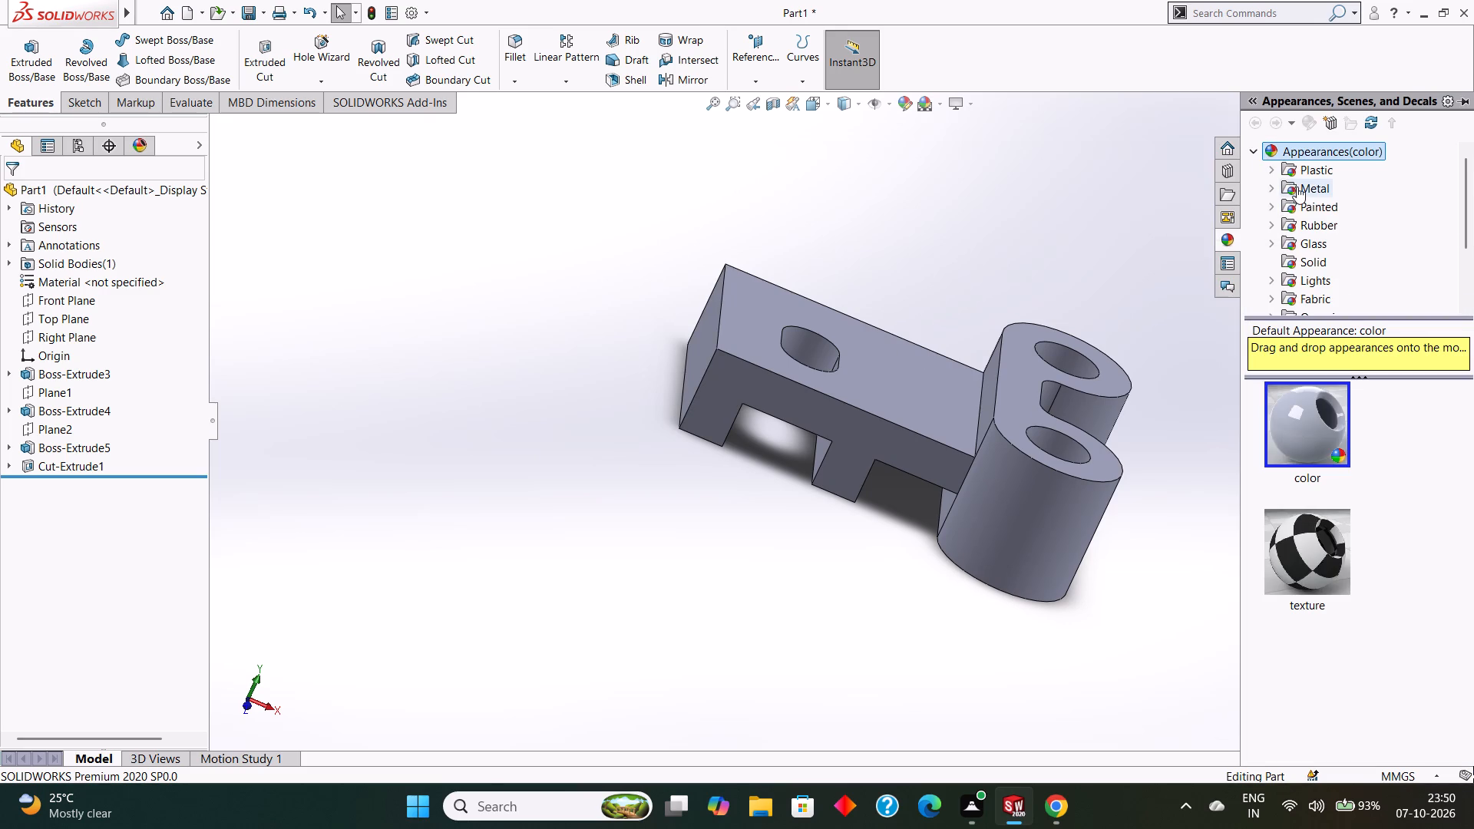
pyautogui.moveTo(1331, 431); pyautogui.dragTo(1095, 426)
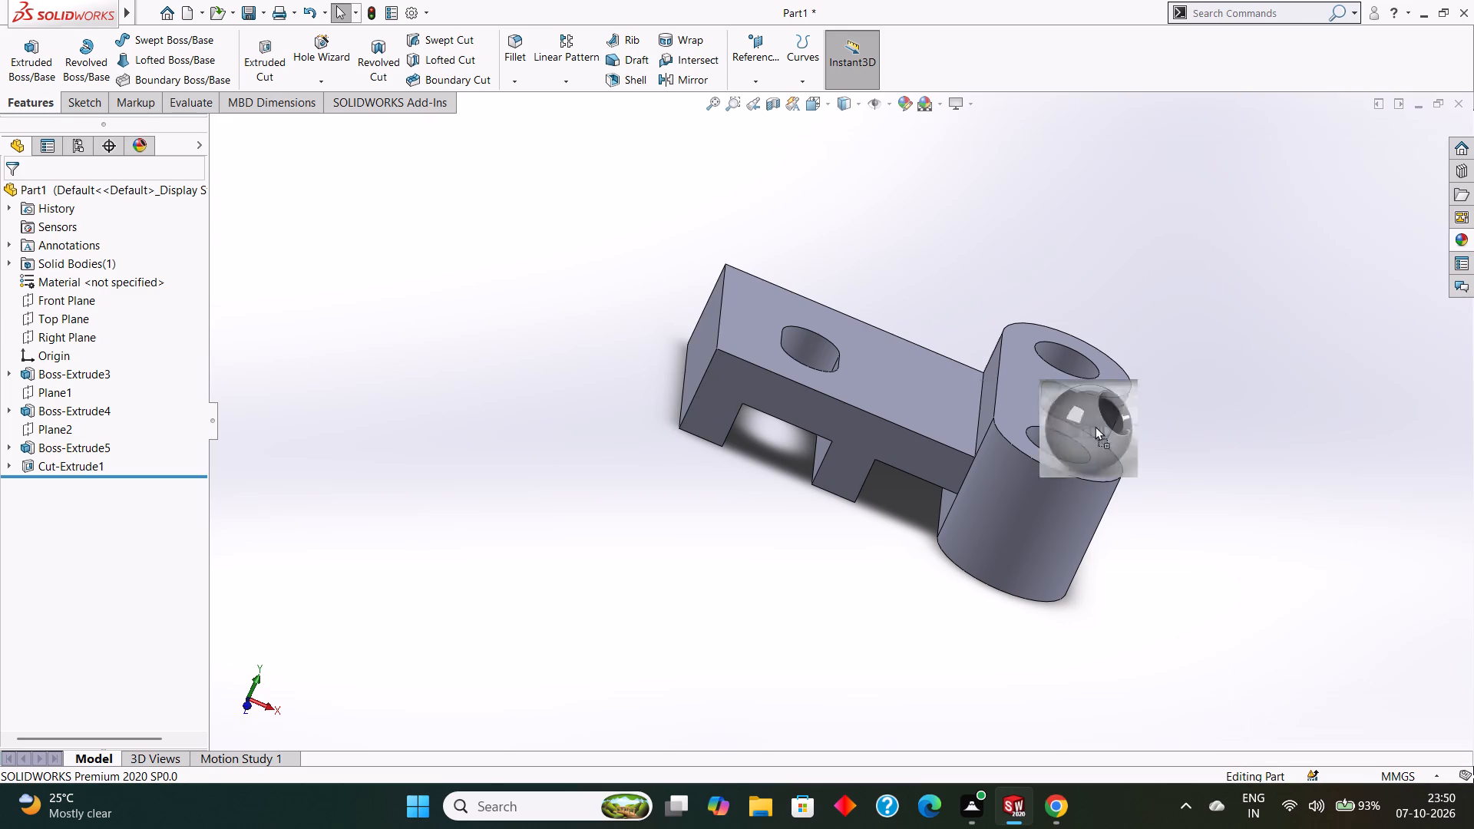
pyautogui.moveTo(1095, 426); pyautogui.dragTo(1026, 416)
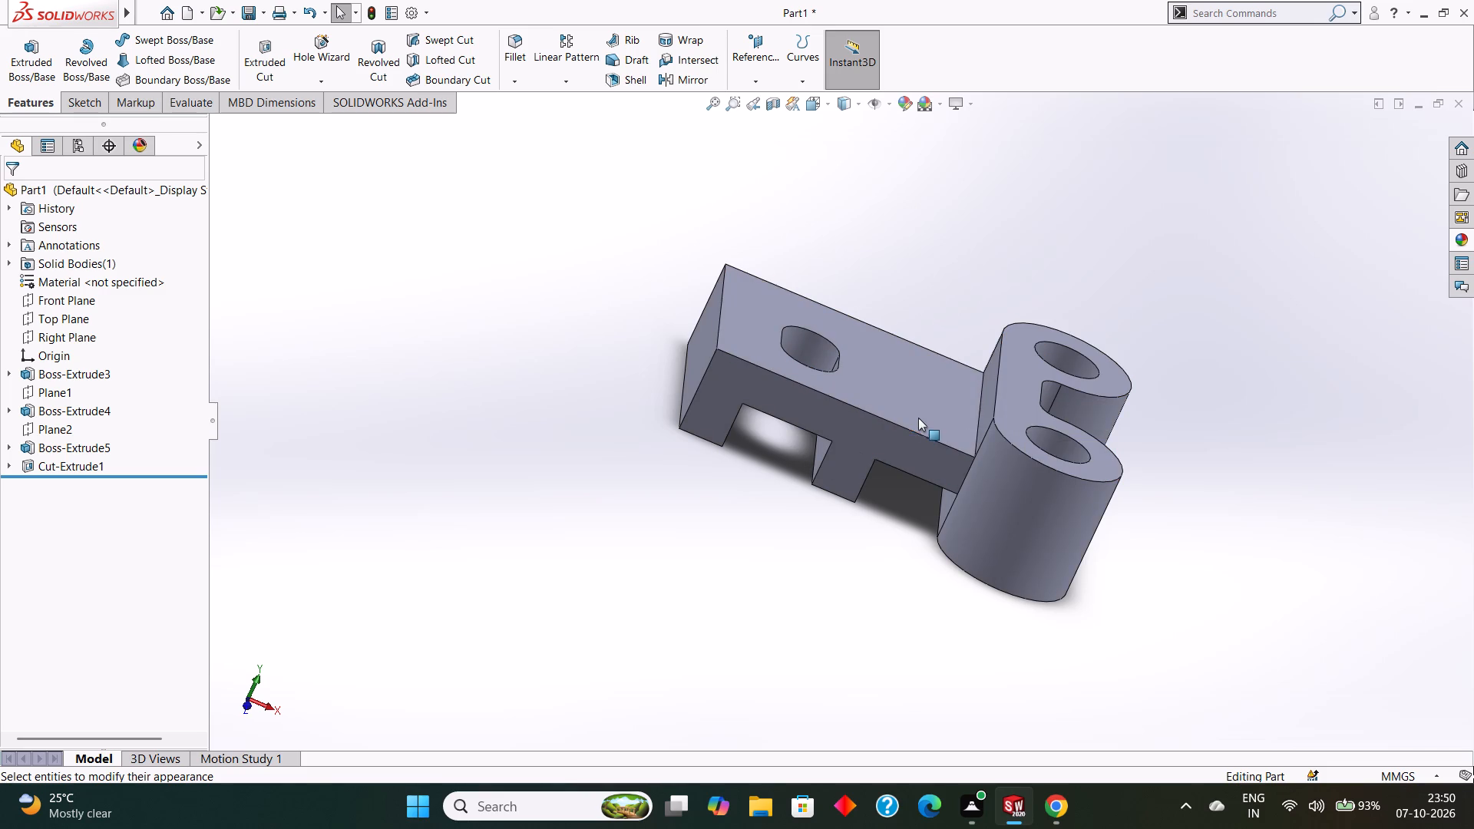
pyautogui.click(1458, 234)
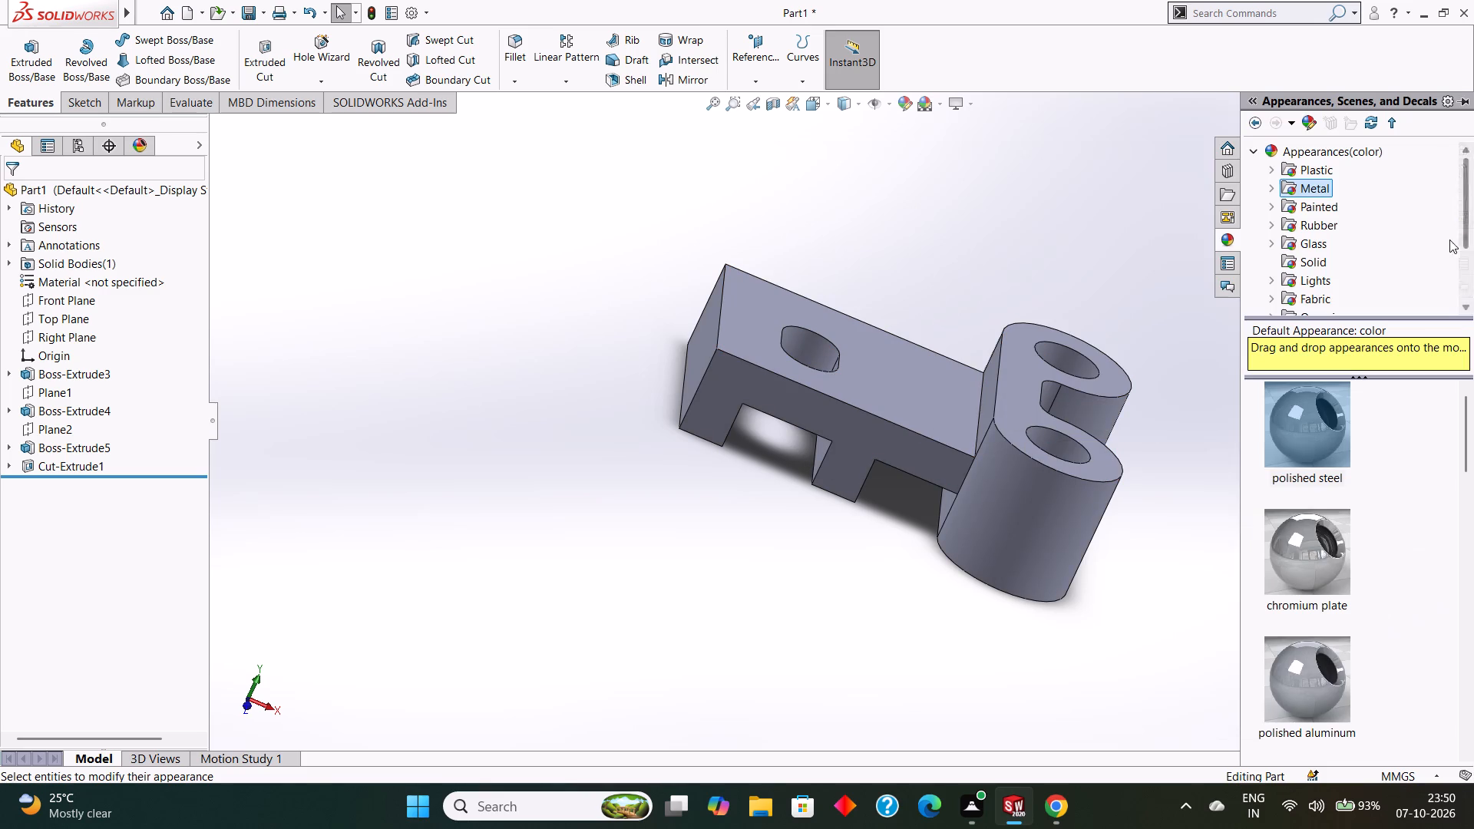
pyautogui.moveTo(1305, 434); pyautogui.dragTo(1043, 428)
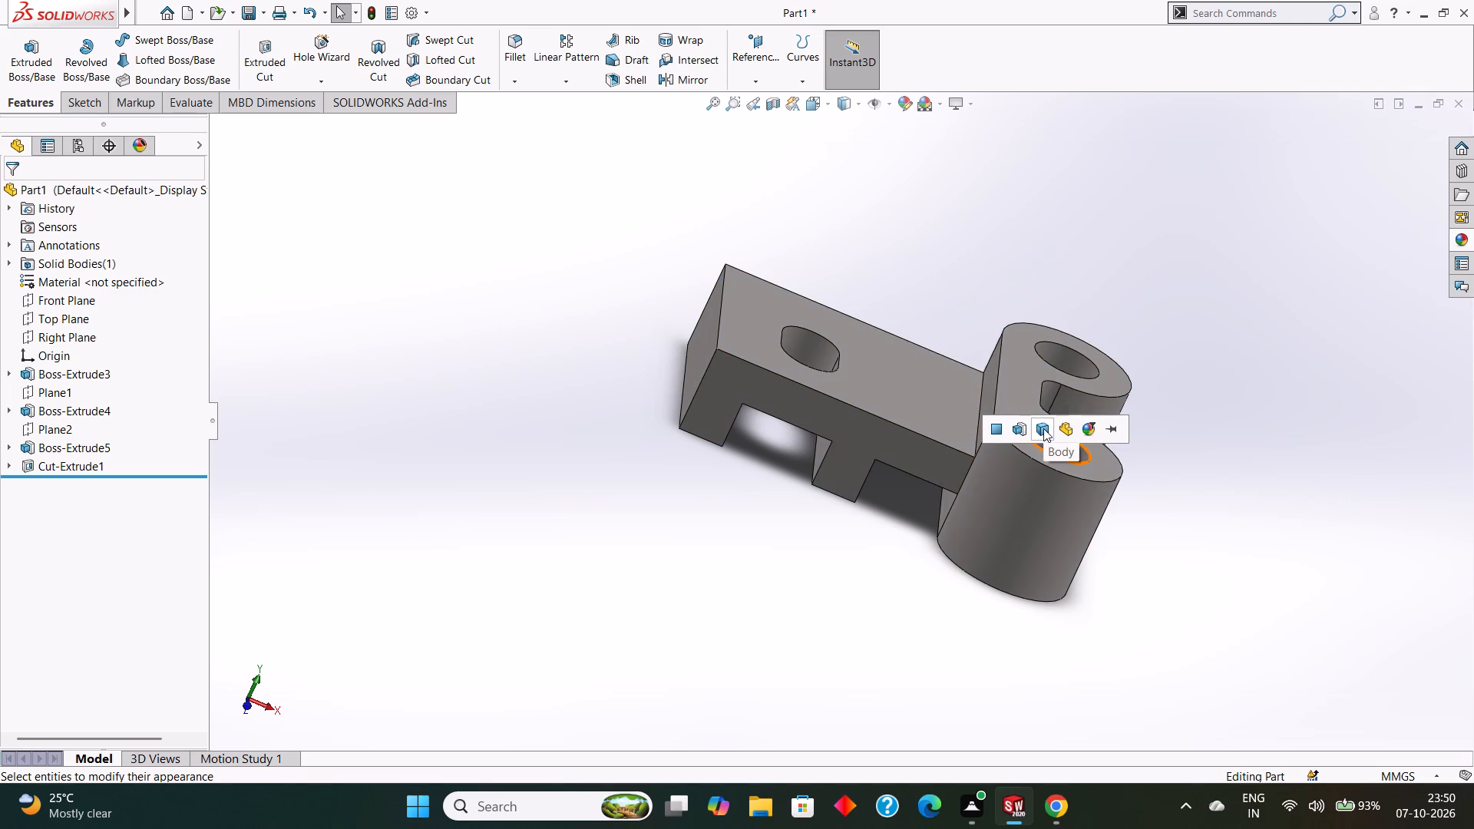
pyautogui.click(1043, 428)
pyautogui.click(799, 532)
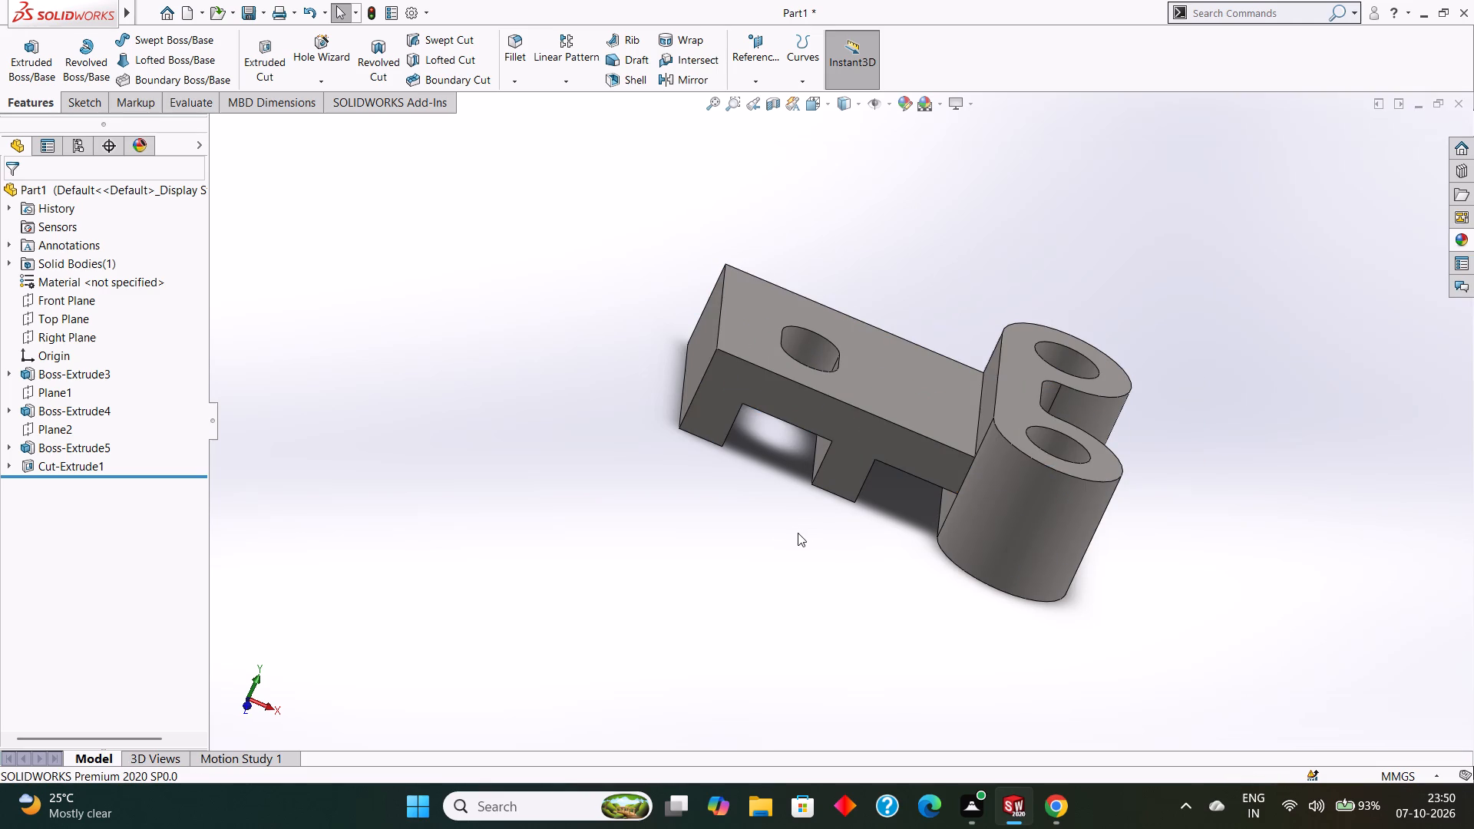
# Save the part as "twin-lug mounting bracket" in the tryfuji folder on New Volume (D:).
pyautogui.middleClick(769, 510)
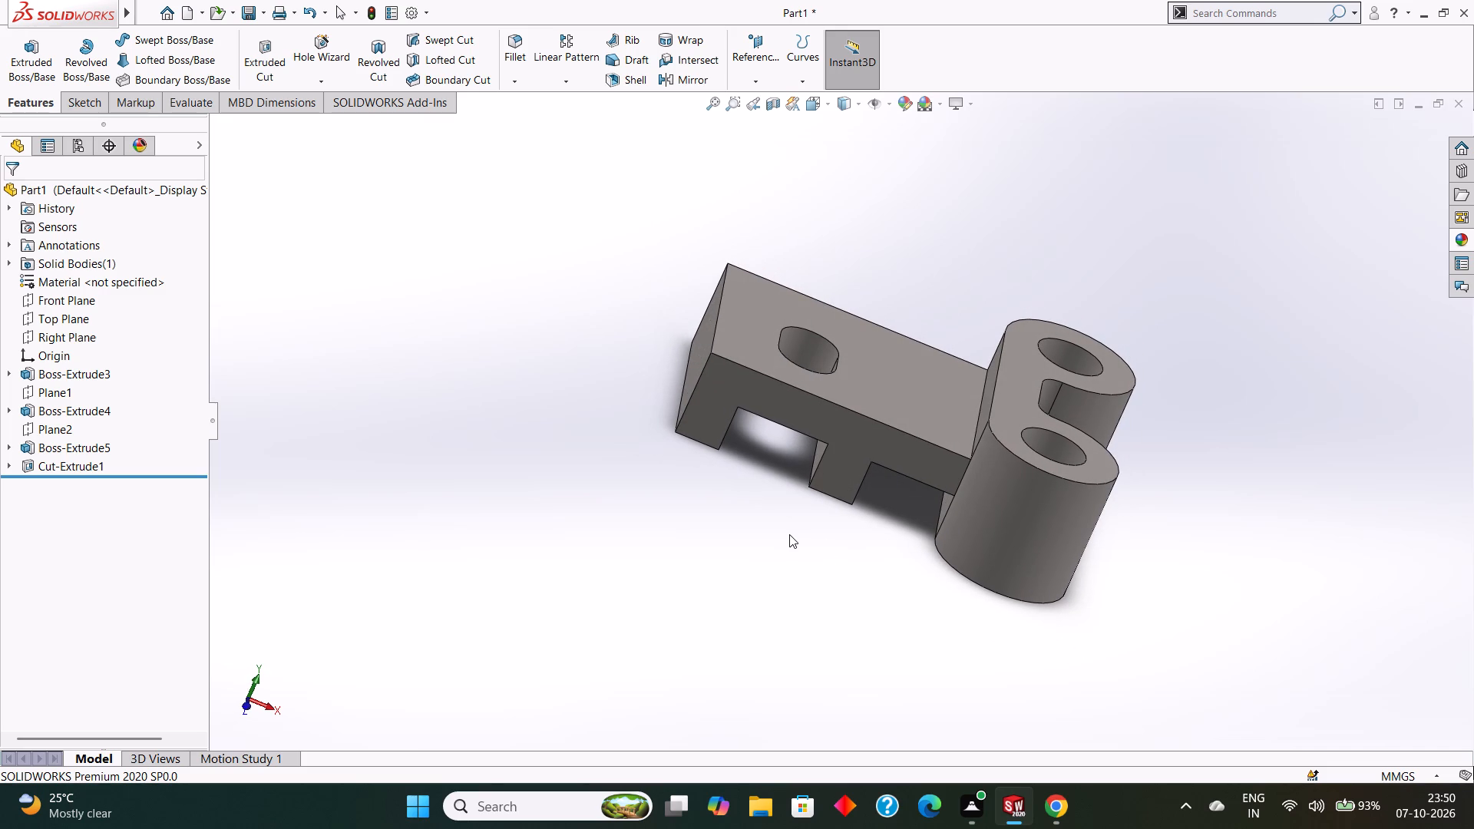
pyautogui.hotkey('ctrl', 's')
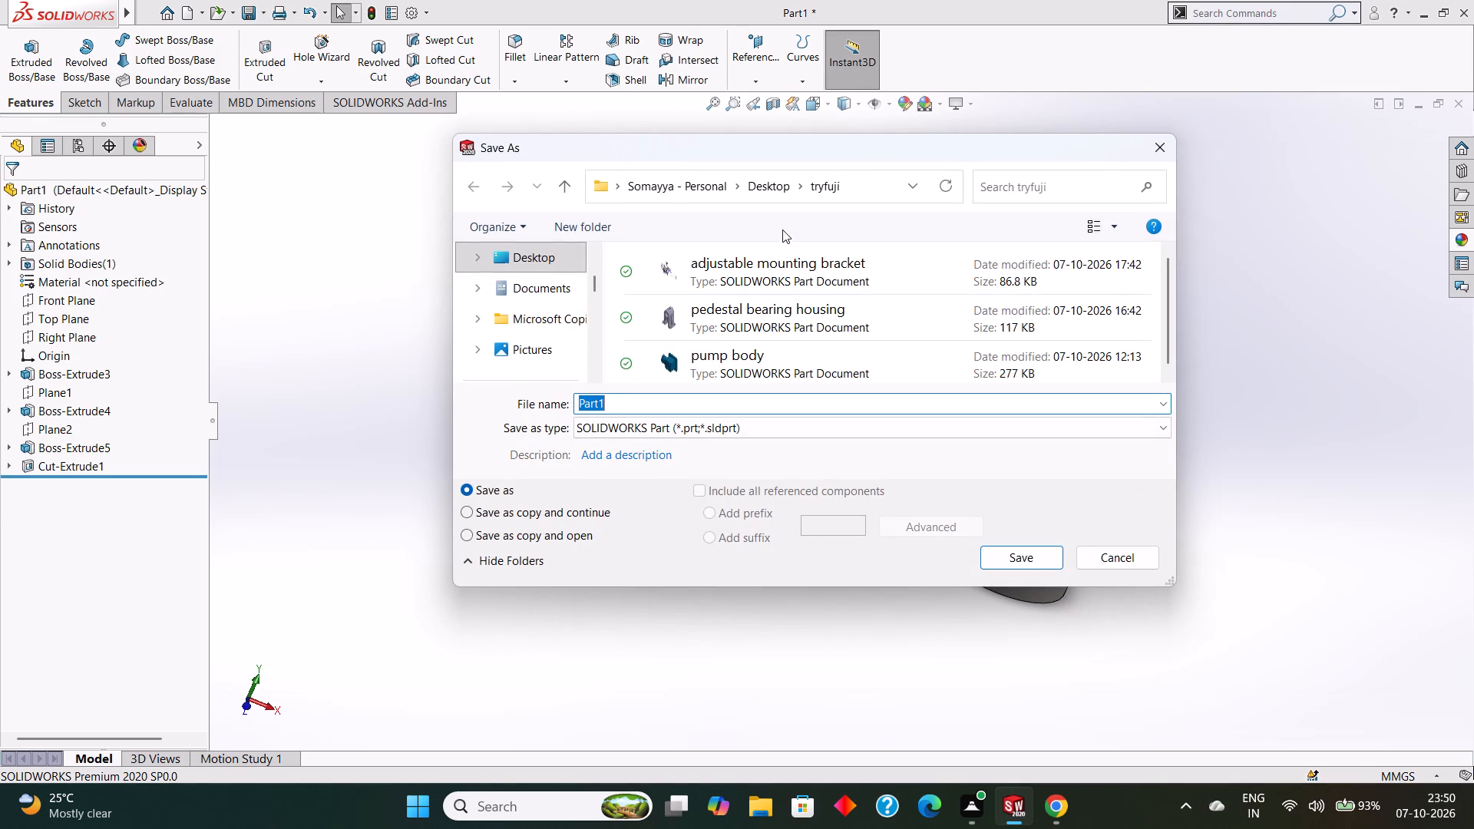
pyautogui.click(778, 191)
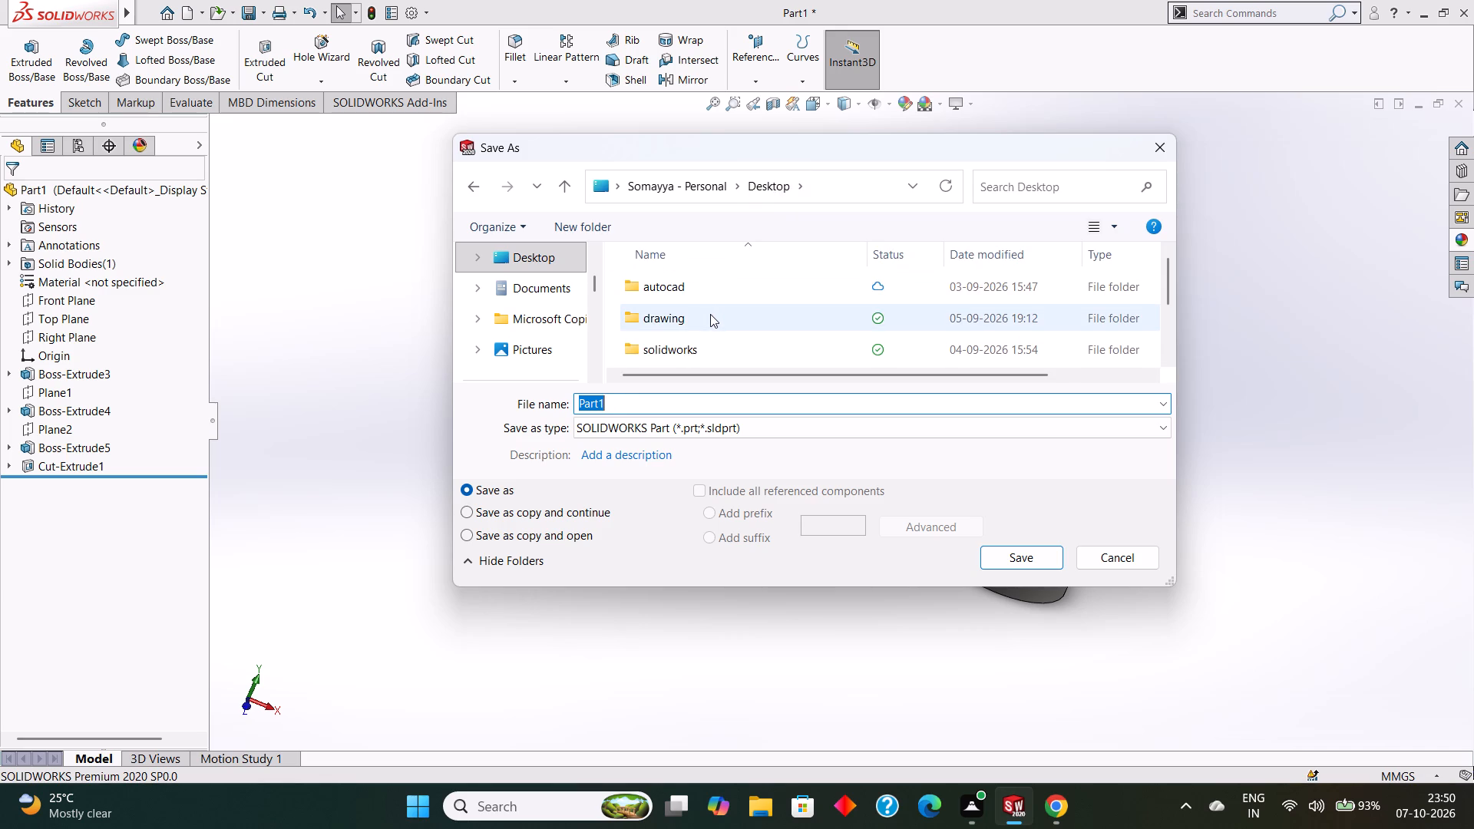
pyautogui.scroll(-5, 710, 314)
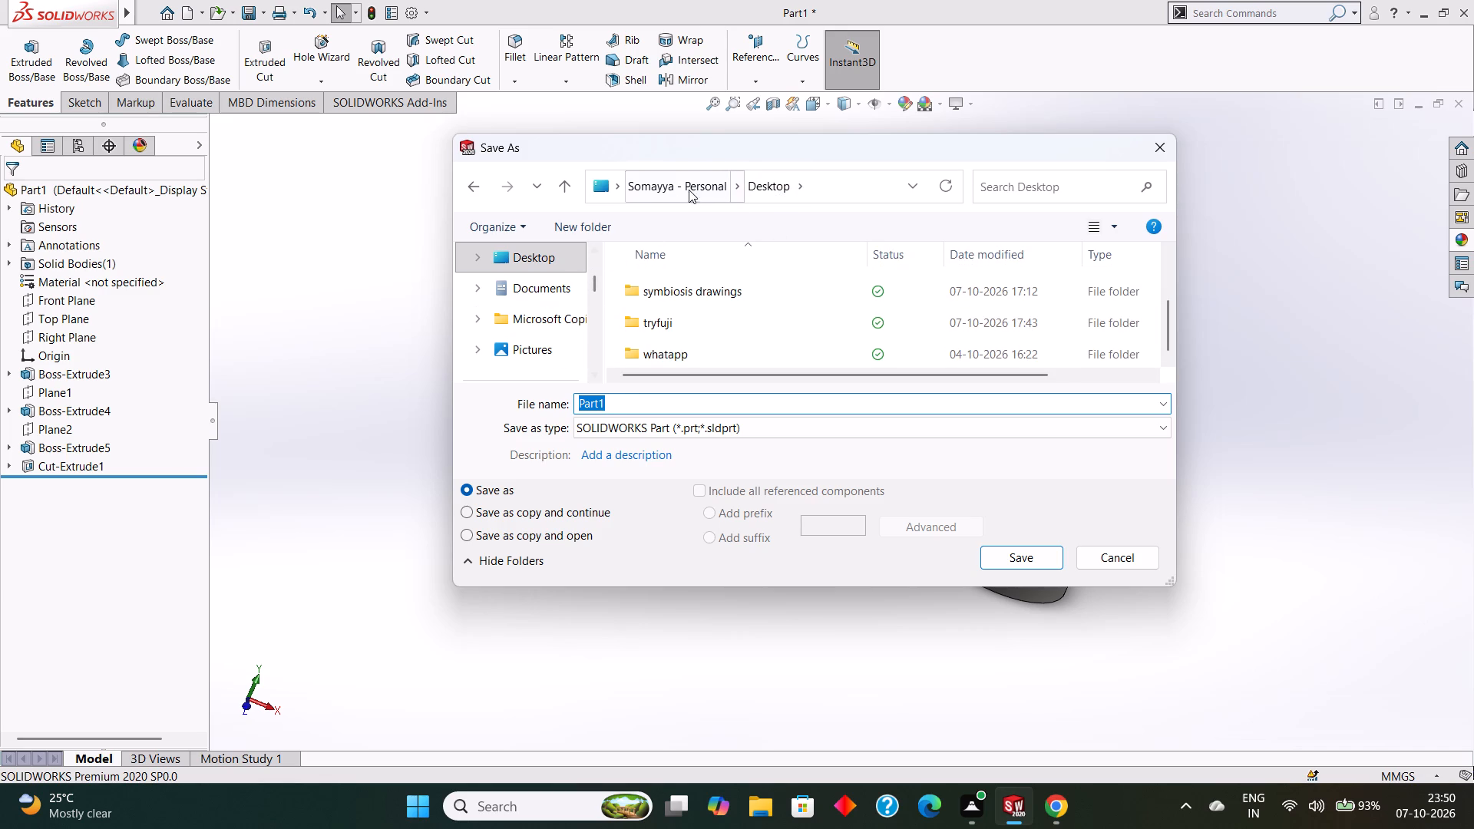
pyautogui.click(616, 190)
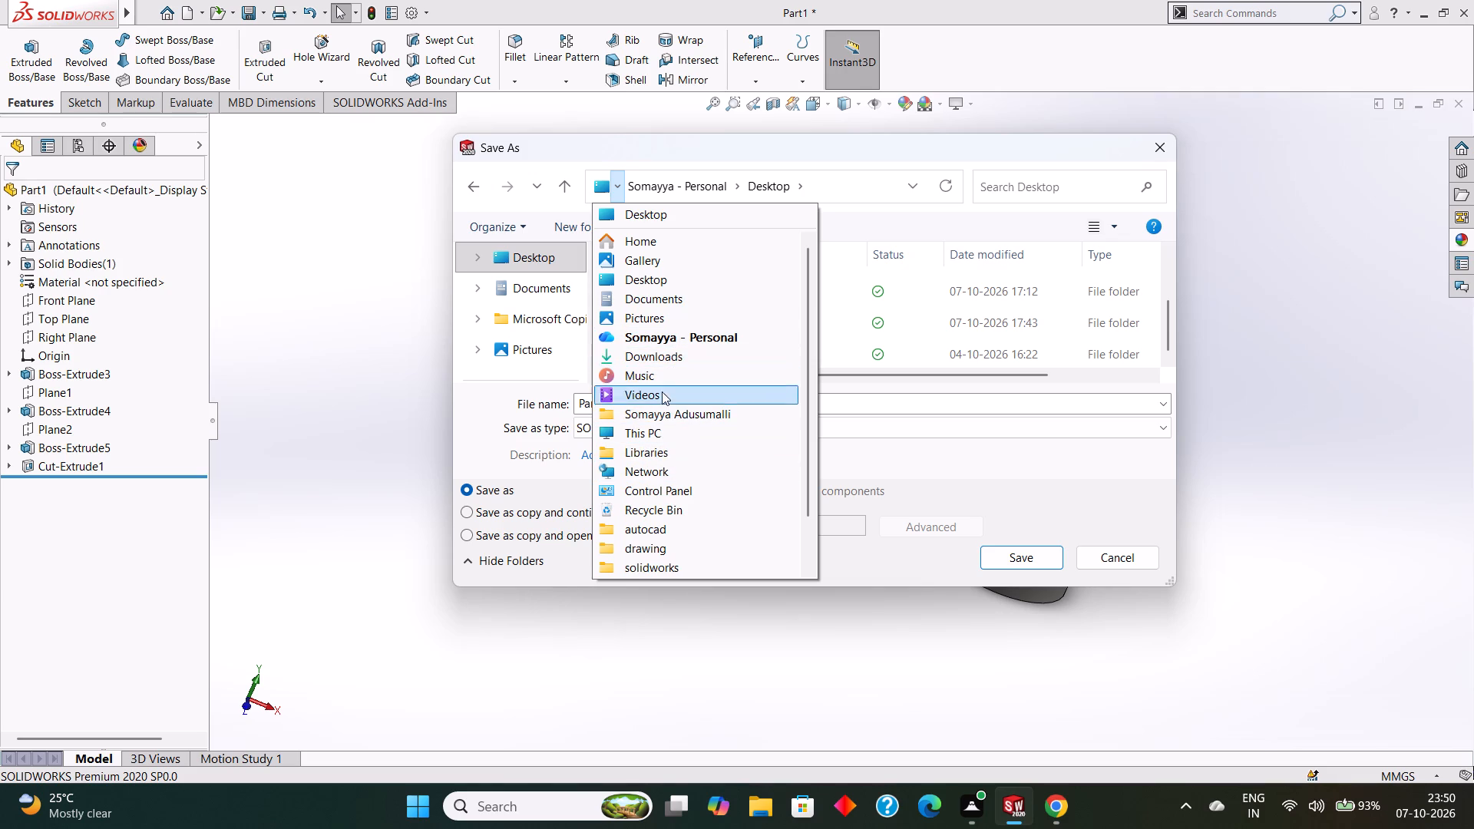
pyautogui.scroll(-5, 672, 451)
pyautogui.scroll(2, 667, 464)
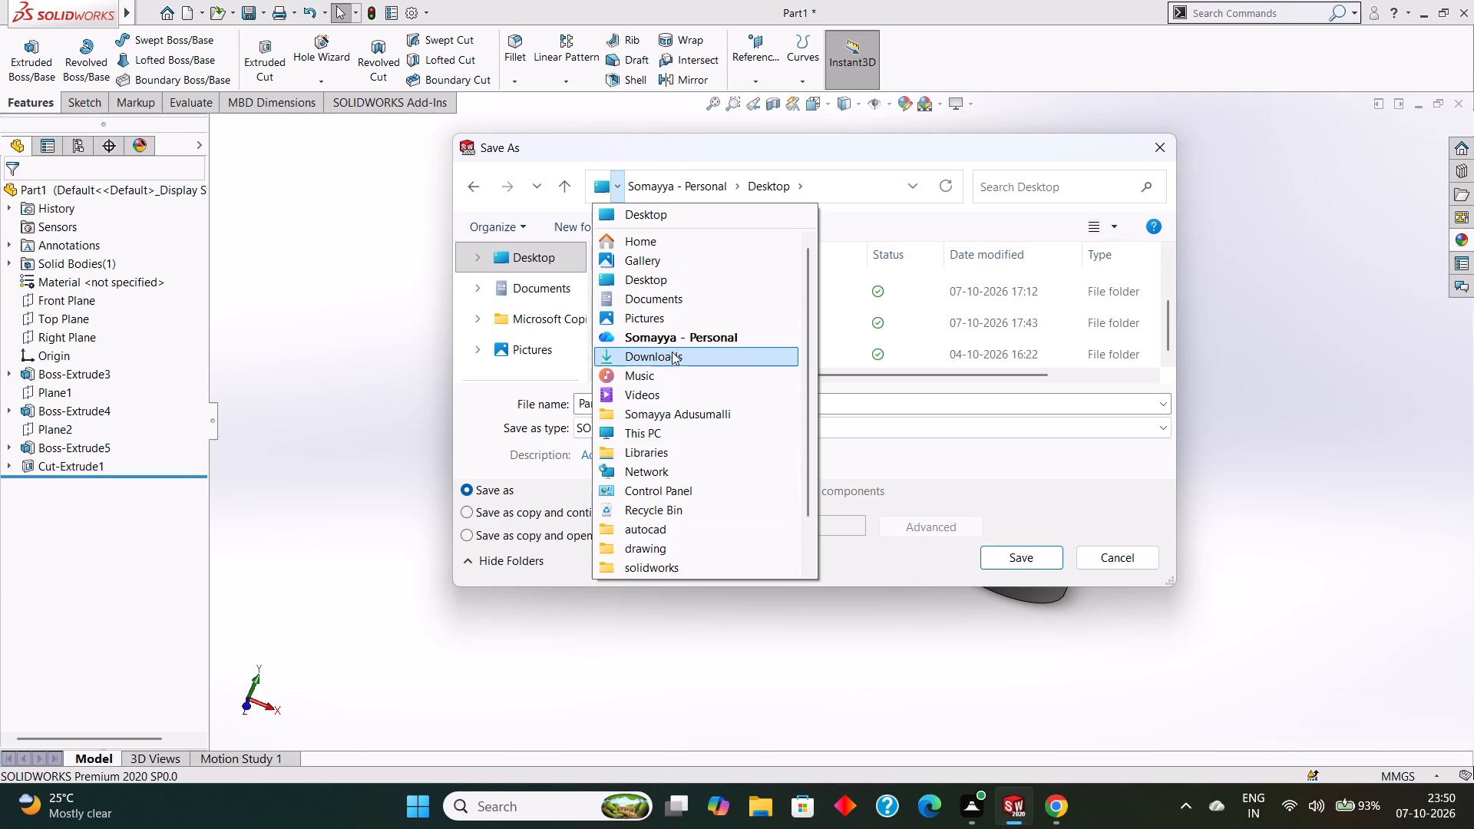
pyautogui.scroll(2, 673, 347)
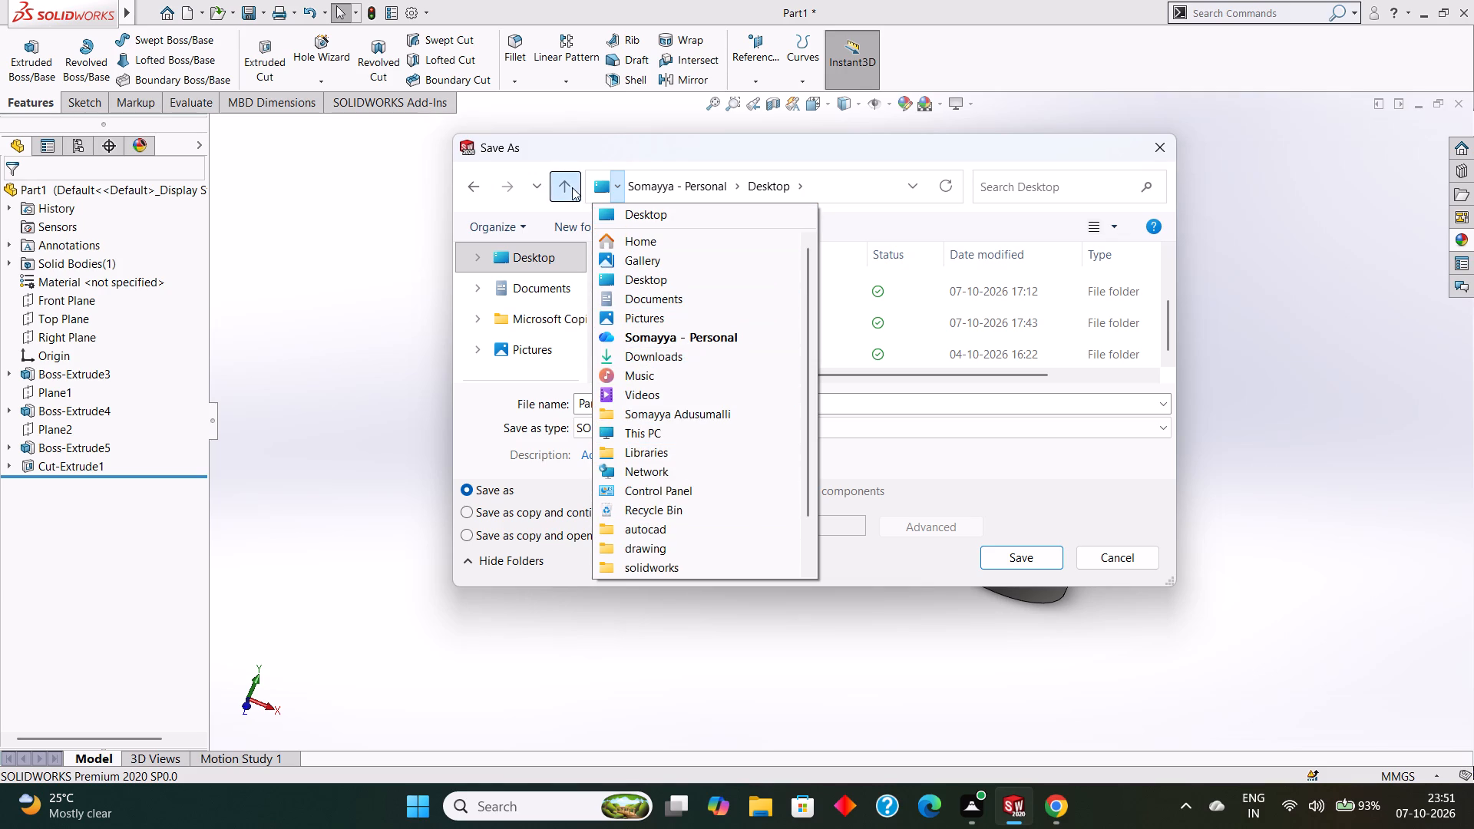
pyautogui.click(603, 185)
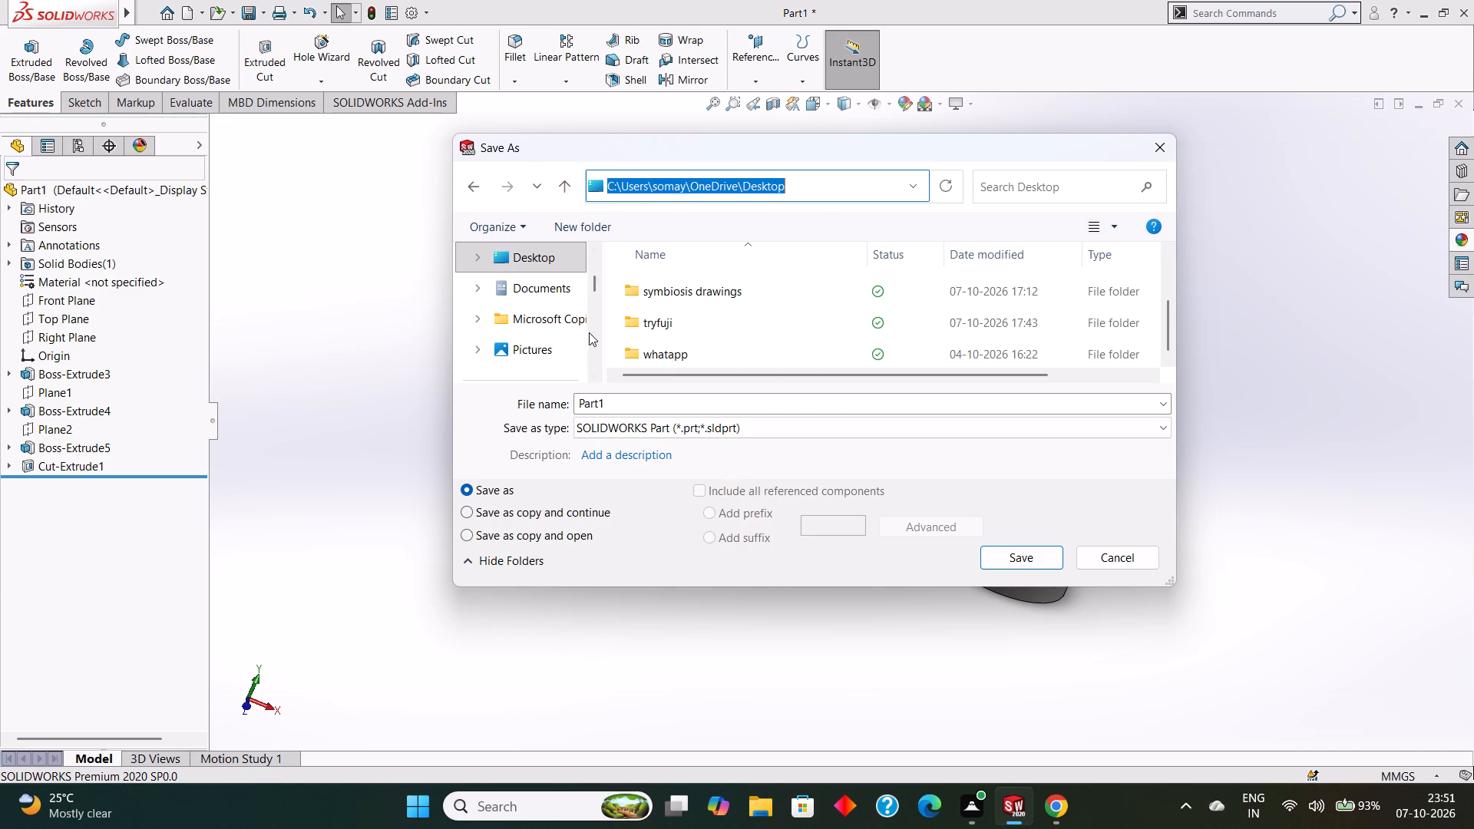
pyautogui.scroll(-7, 543, 334)
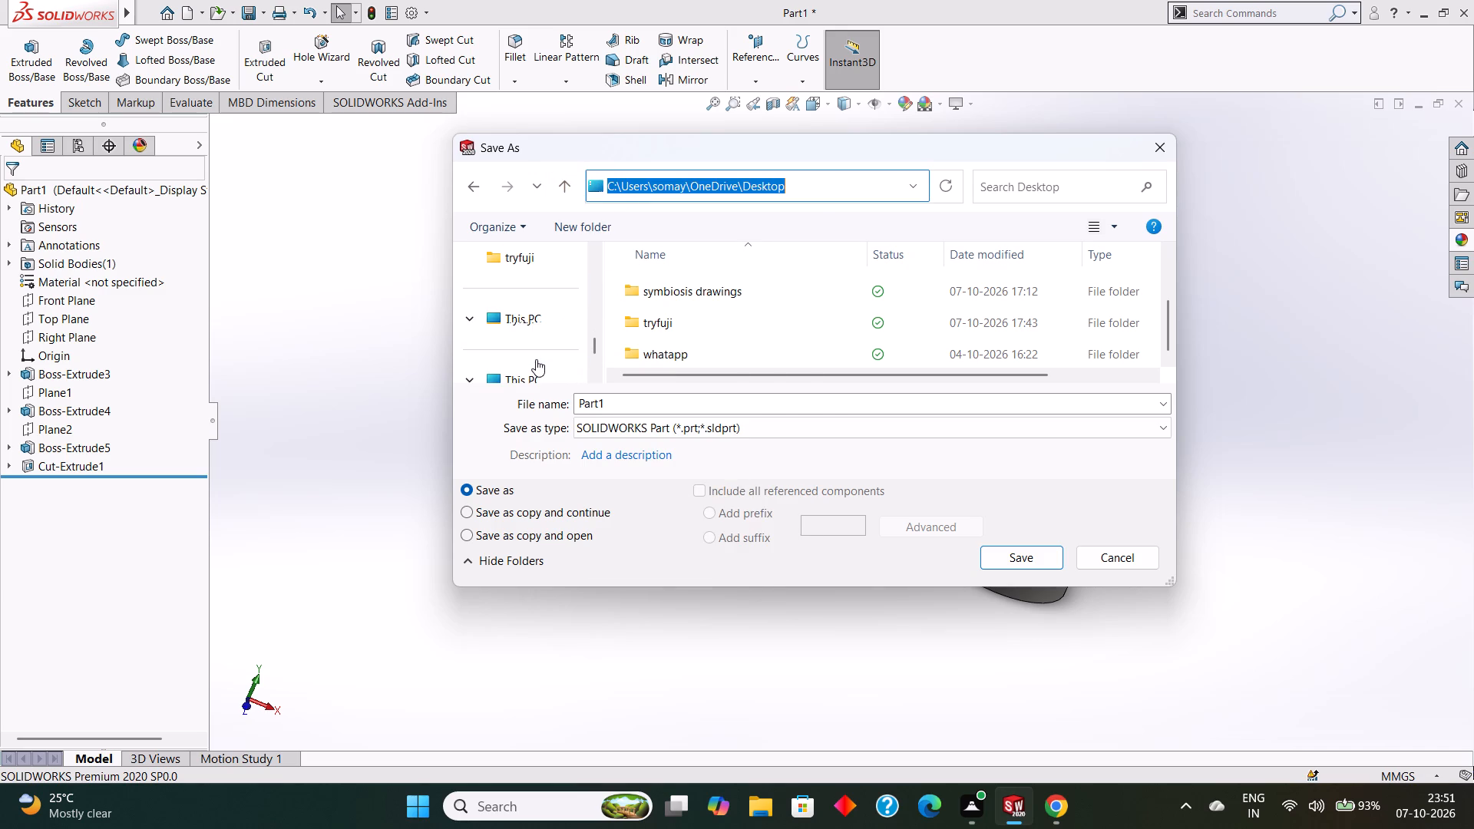
pyautogui.scroll(-2, 545, 356)
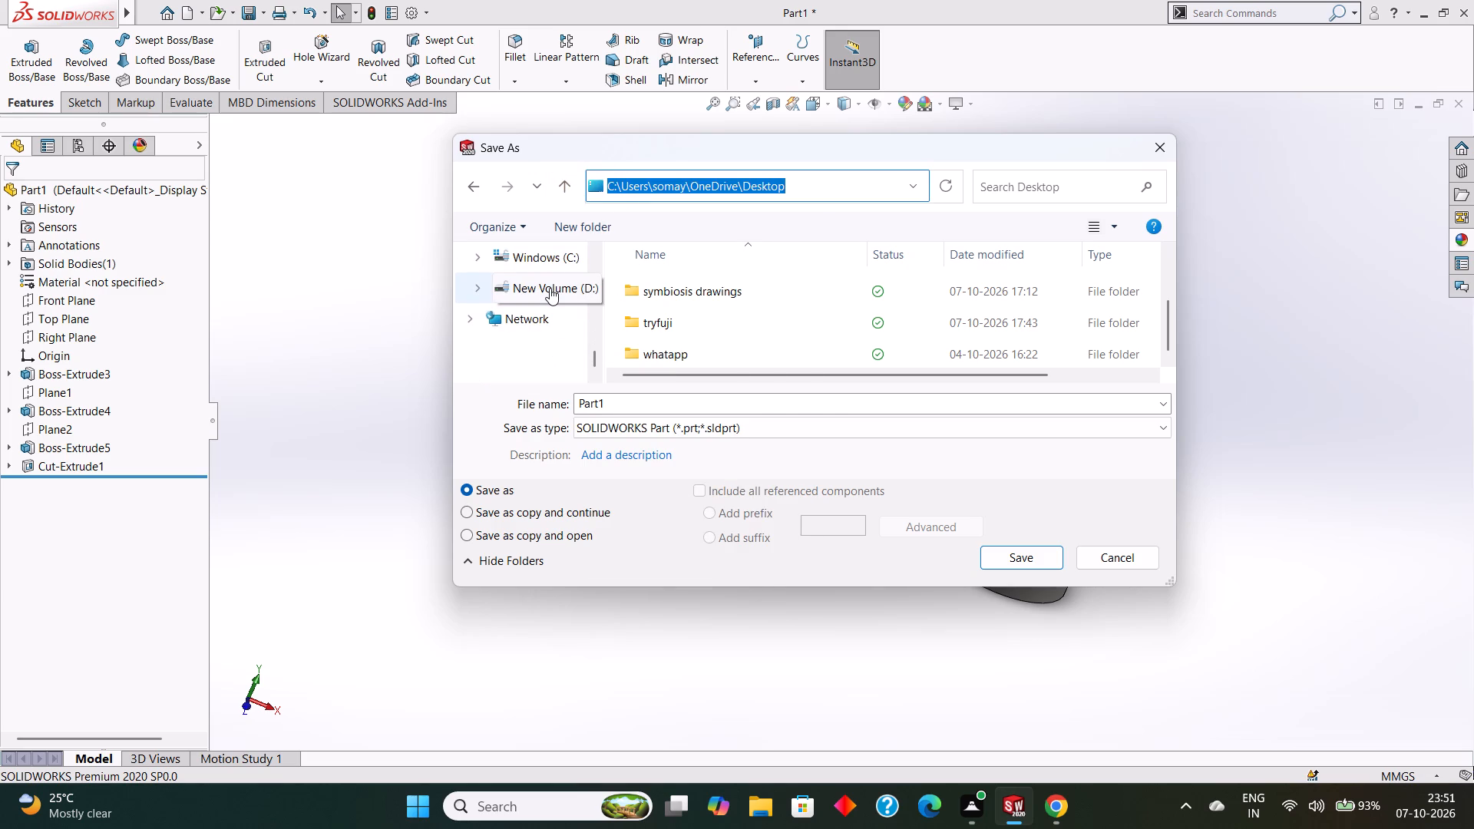
pyautogui.click(550, 288)
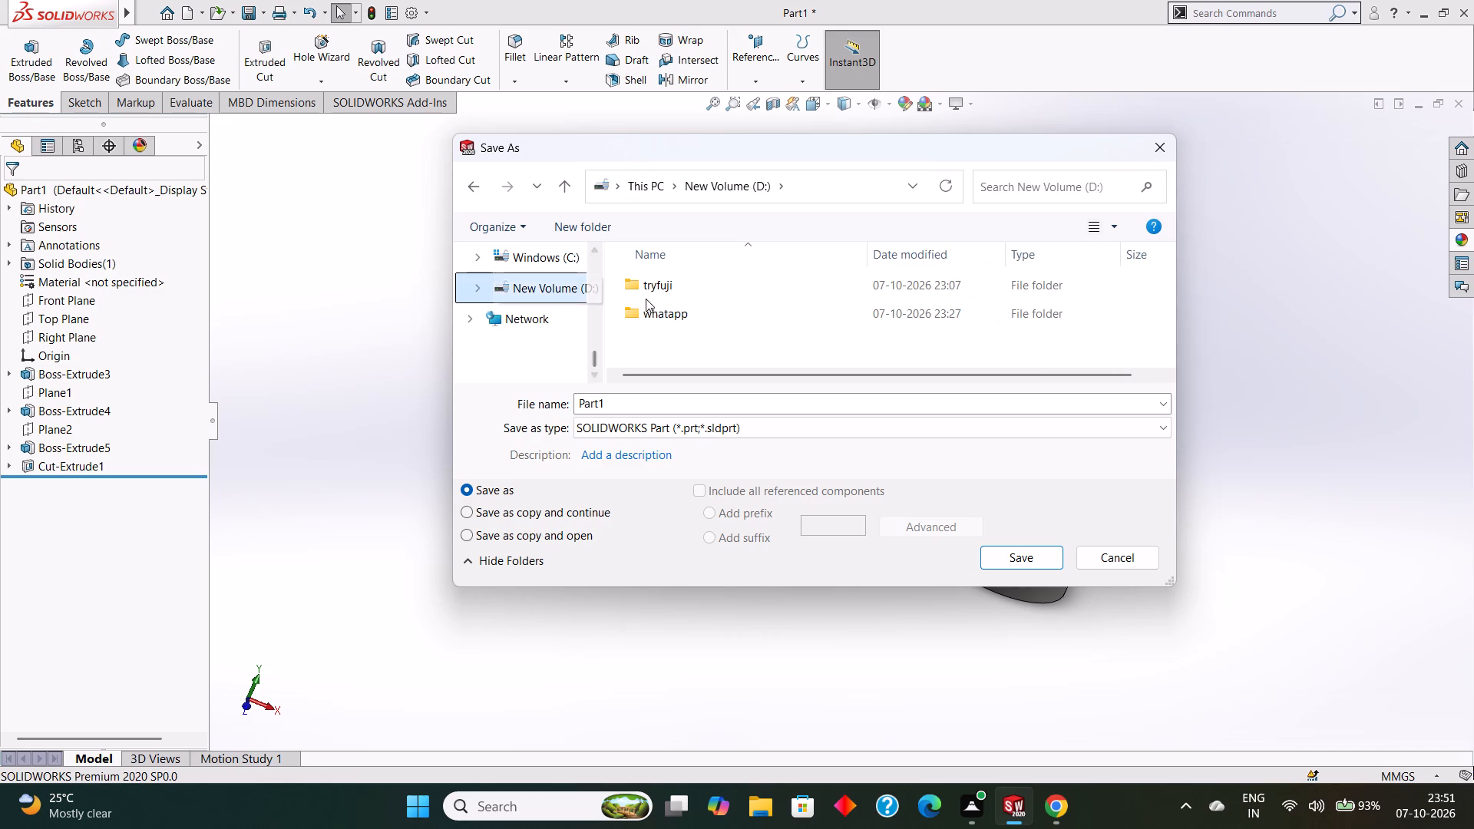
pyautogui.doubleClick(679, 289)
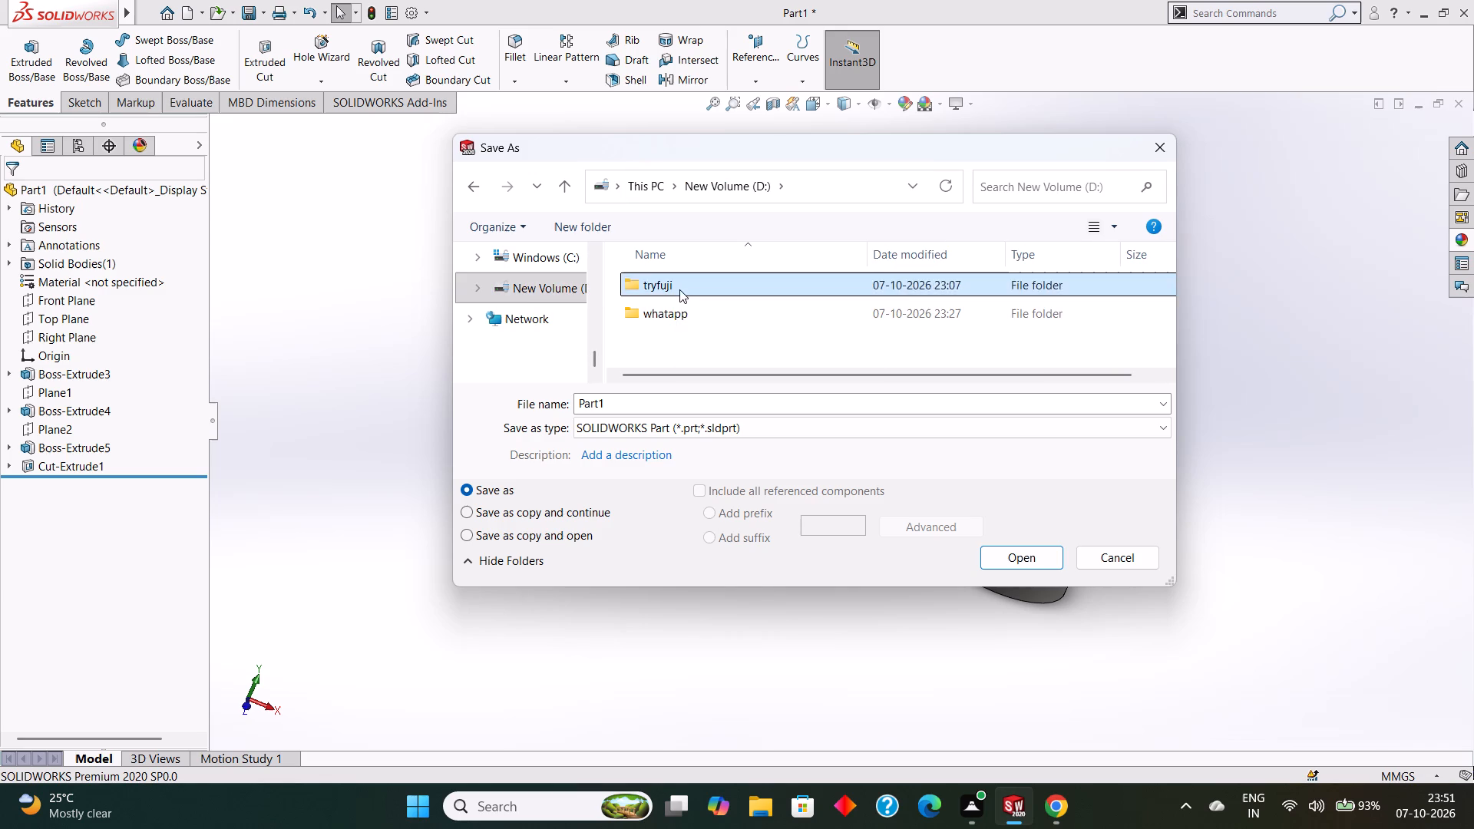
pyautogui.scroll(-1, 734, 293)
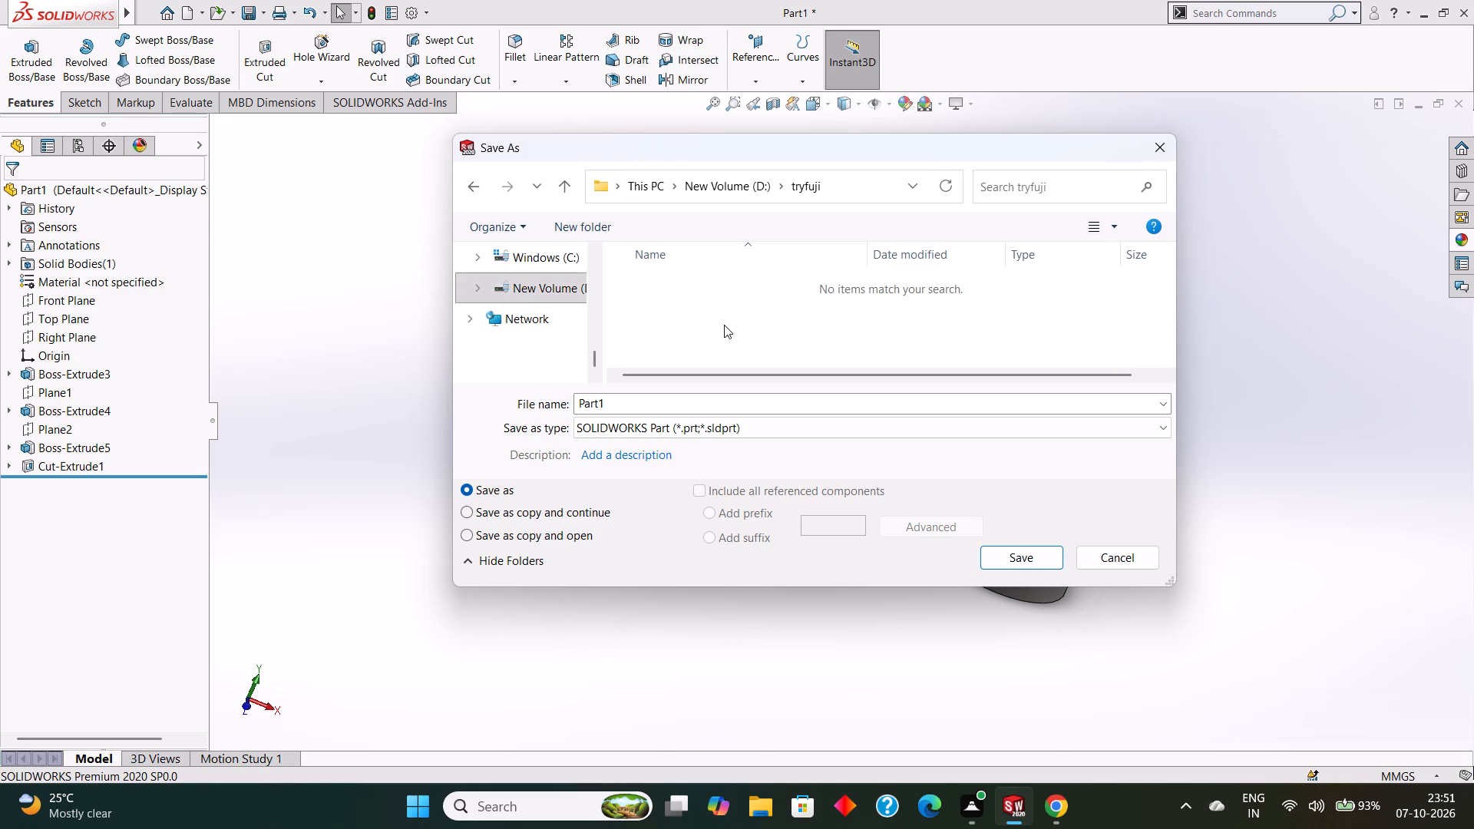
pyautogui.moveTo(652, 401); pyautogui.dragTo(582, 398)
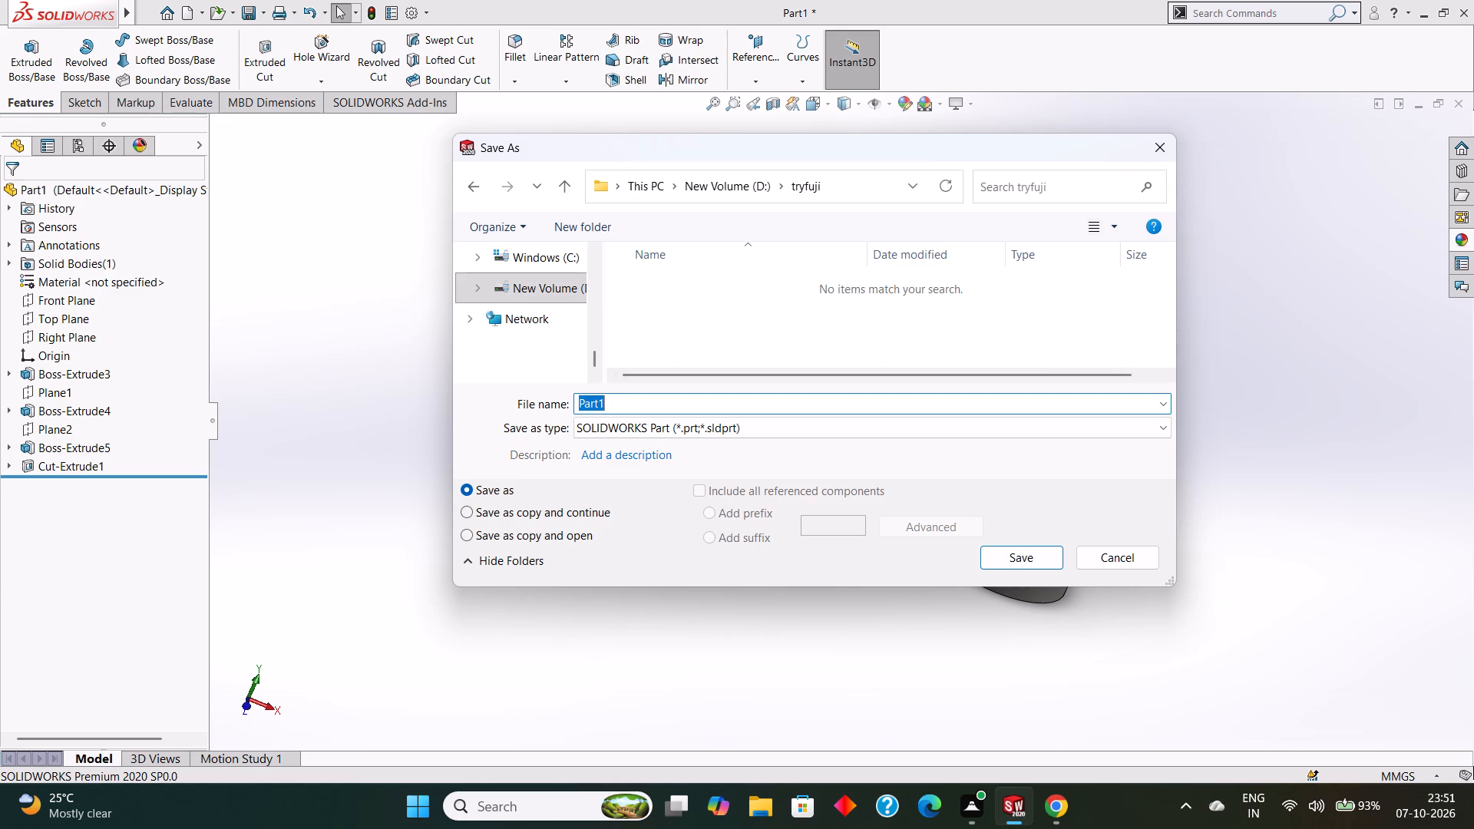
pyautogui.press('BackSpace')
pyautogui.write('twin')
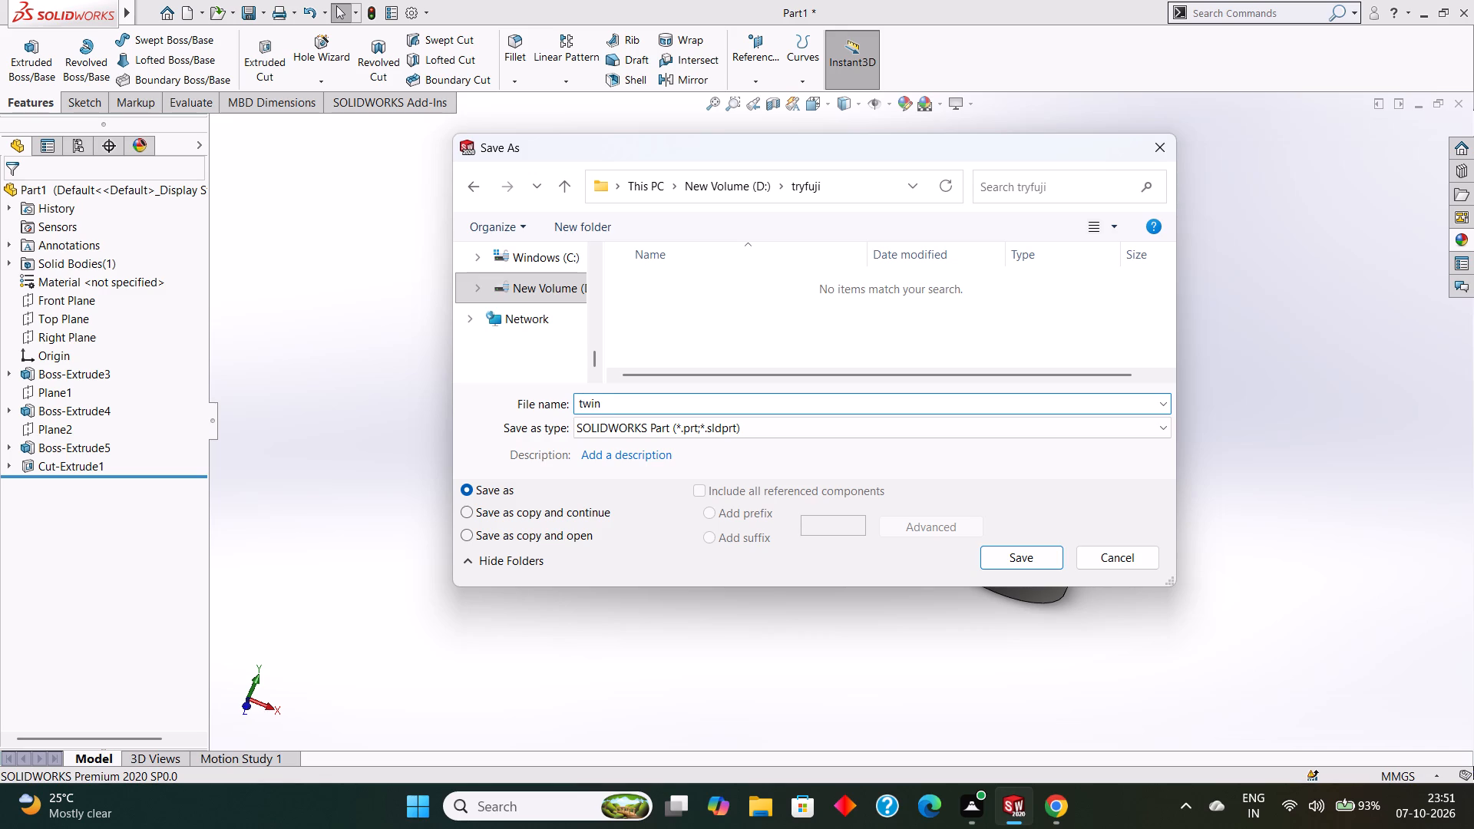
pyautogui.write('-lu')
pyautogui.write('g mounting')
pyautogui.press('space')
pyautogui.write('bracket')
pyautogui.press('Return')
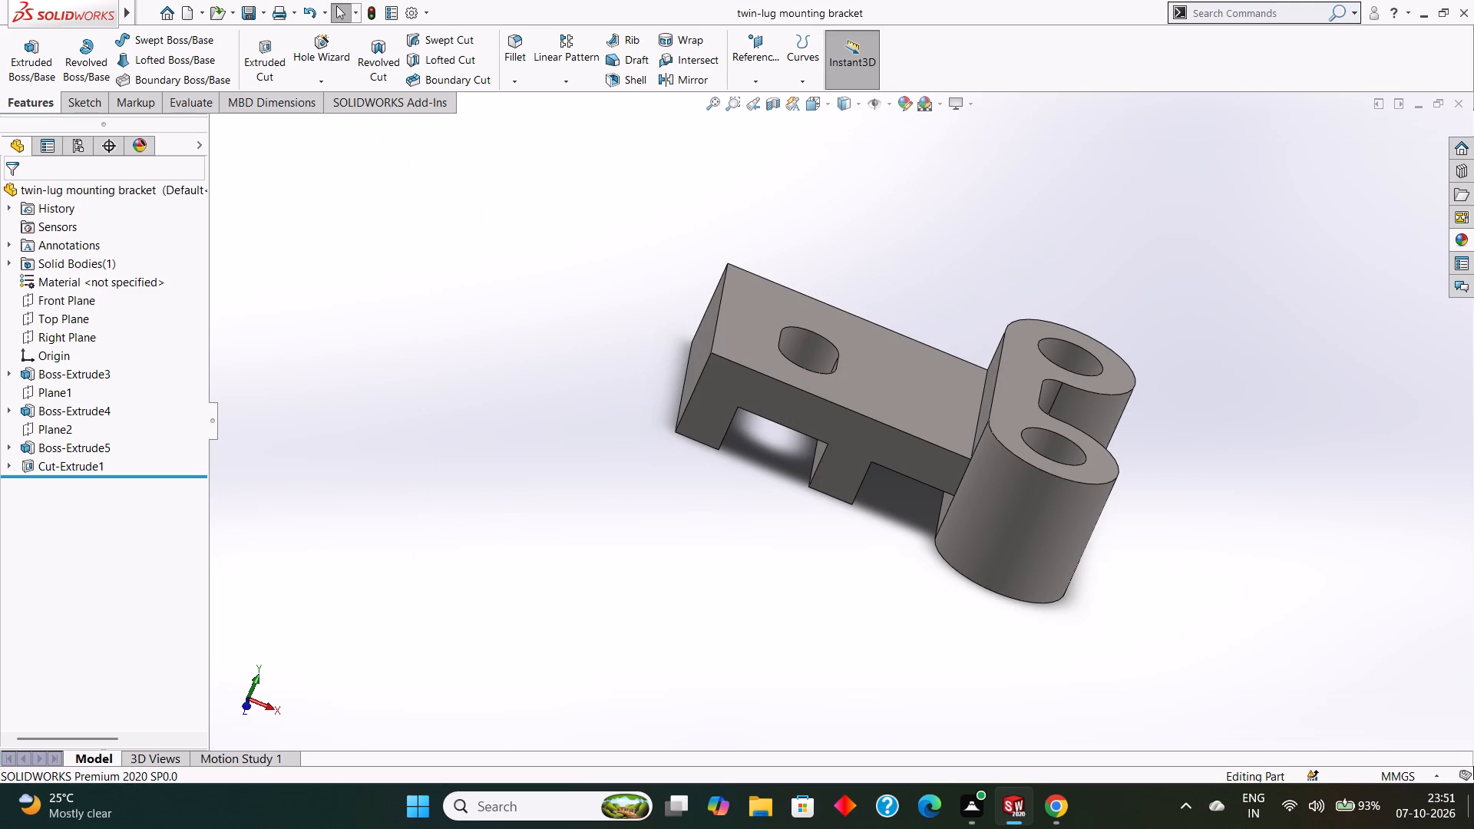
# Save a PDF copy of the part as "twin-lug mounting bracket" in the same tryfuji folder.
pyautogui.click(264, 12)
pyautogui.click(266, 47)
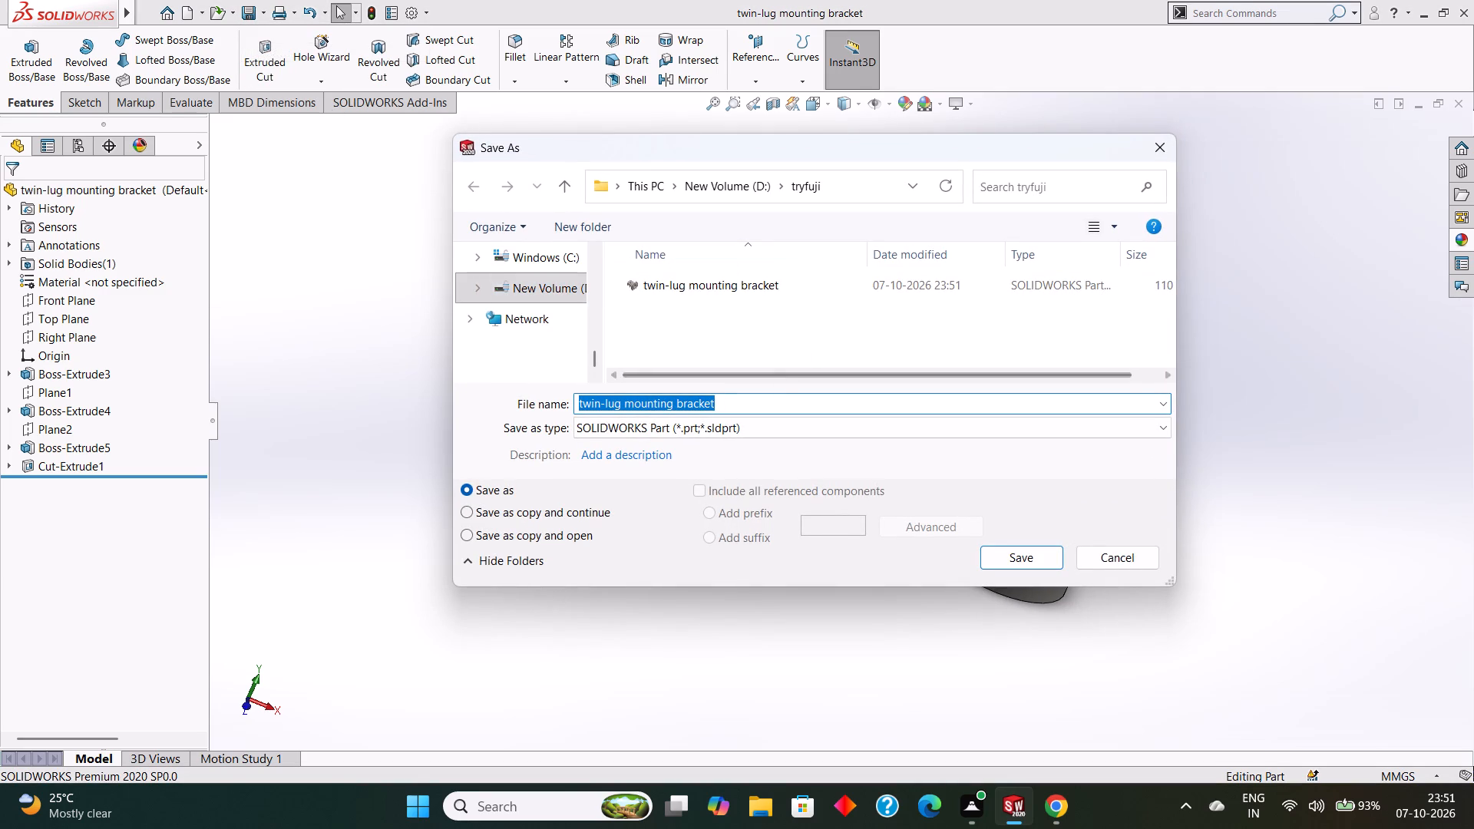
pyautogui.click(751, 431)
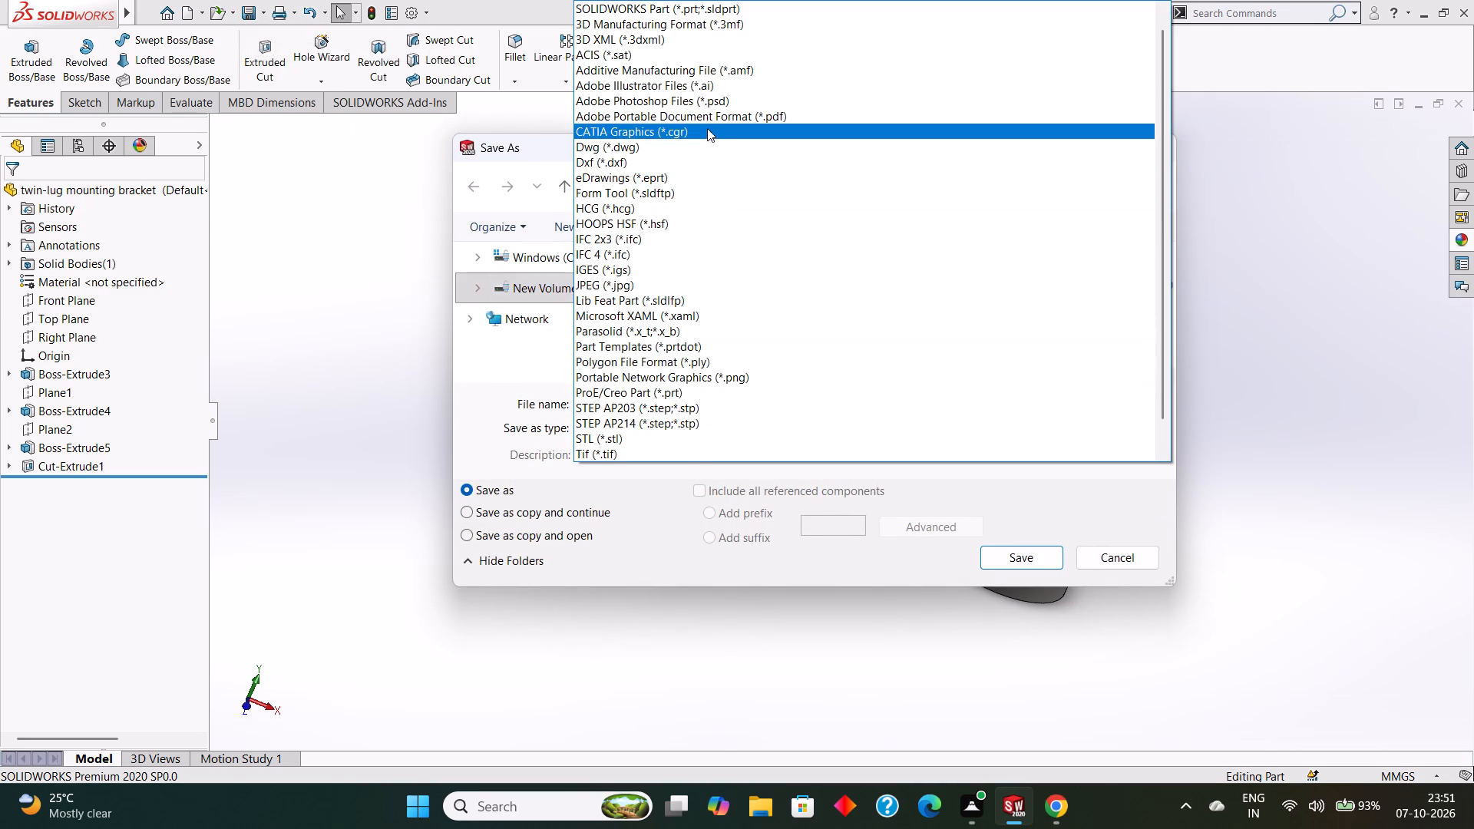
pyautogui.click(708, 116)
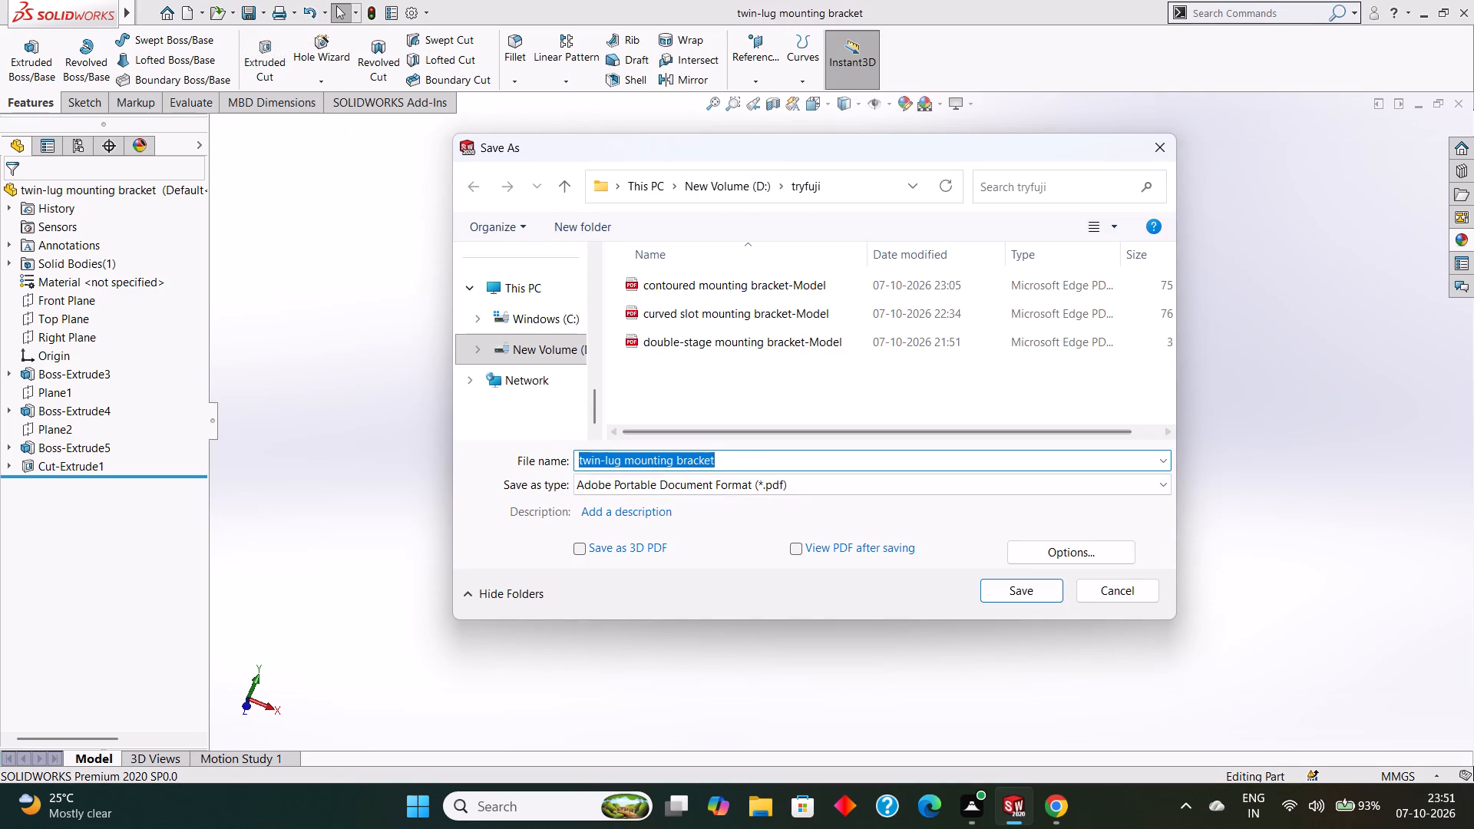
pyautogui.click(739, 460)
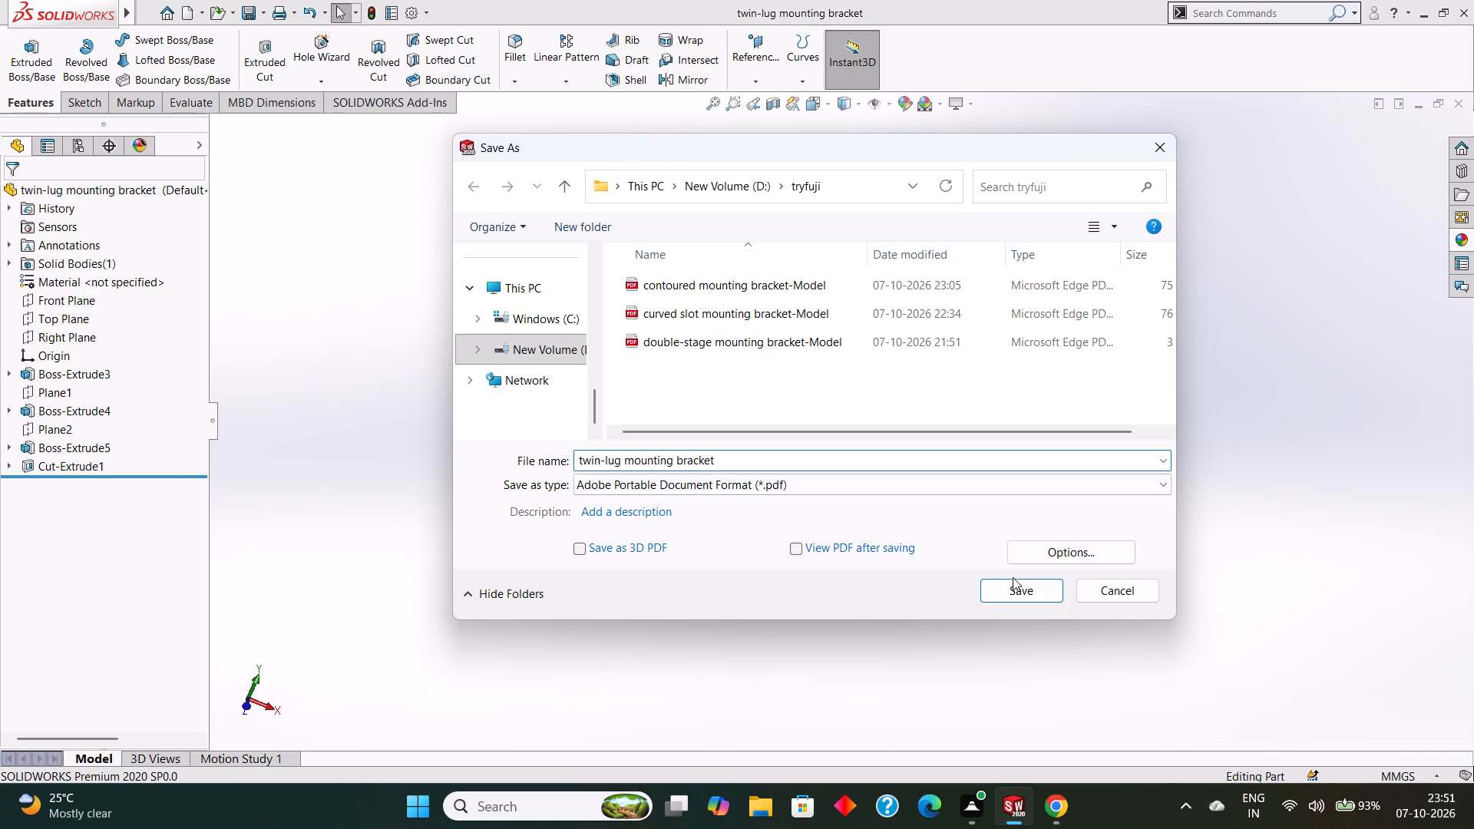
pyautogui.click(1013, 583)
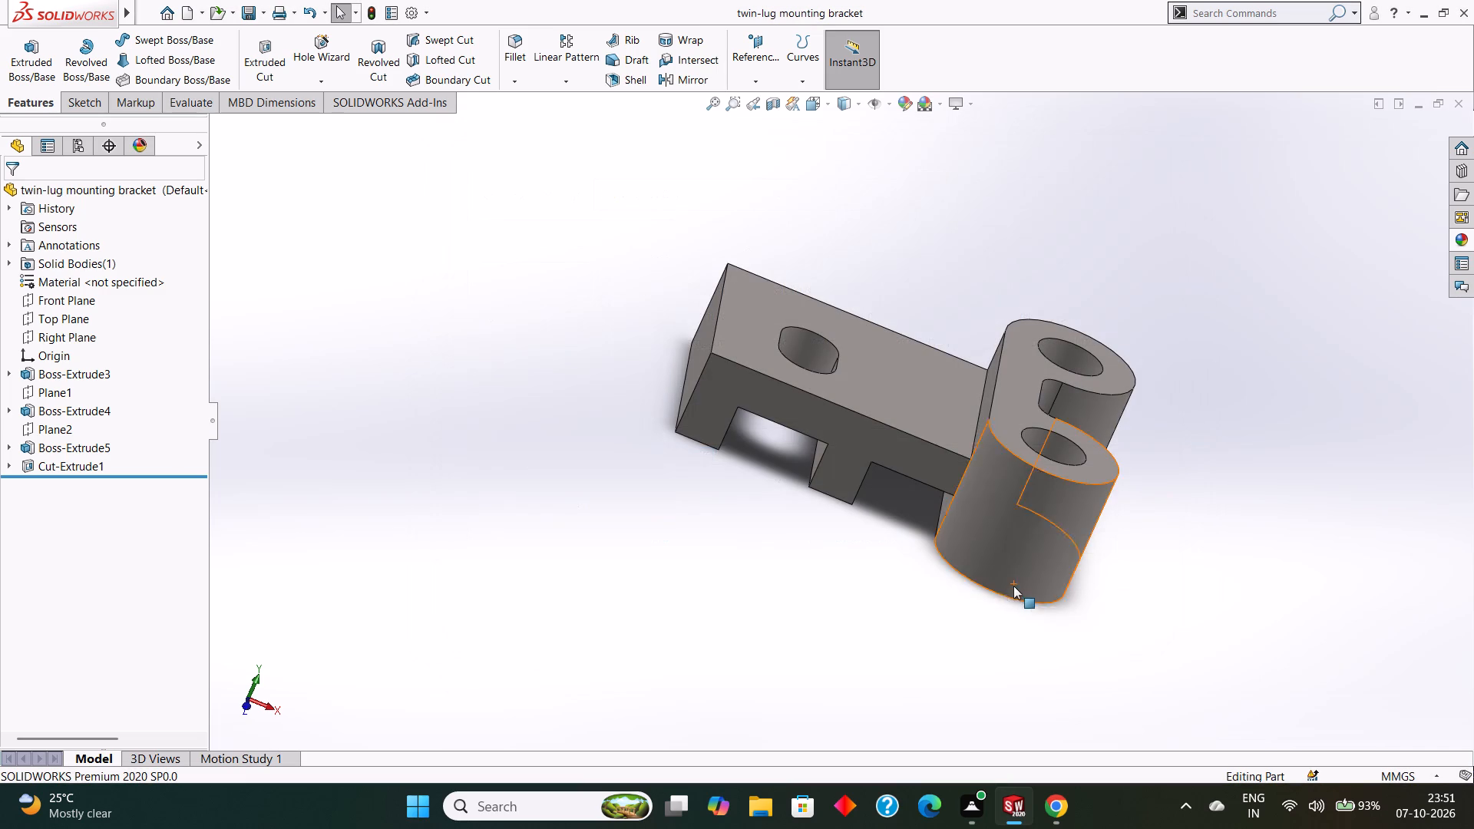